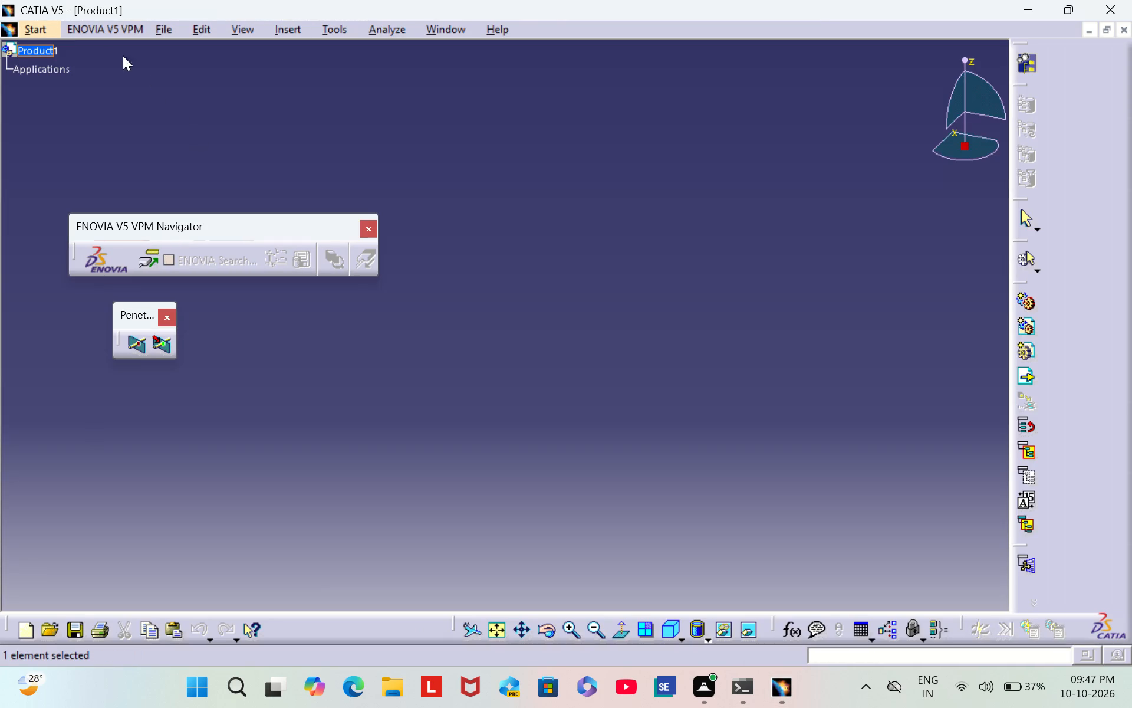
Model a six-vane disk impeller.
Open the Part Design workbench to add a new part to the product and dismiss the backup notification.
click(37, 28)
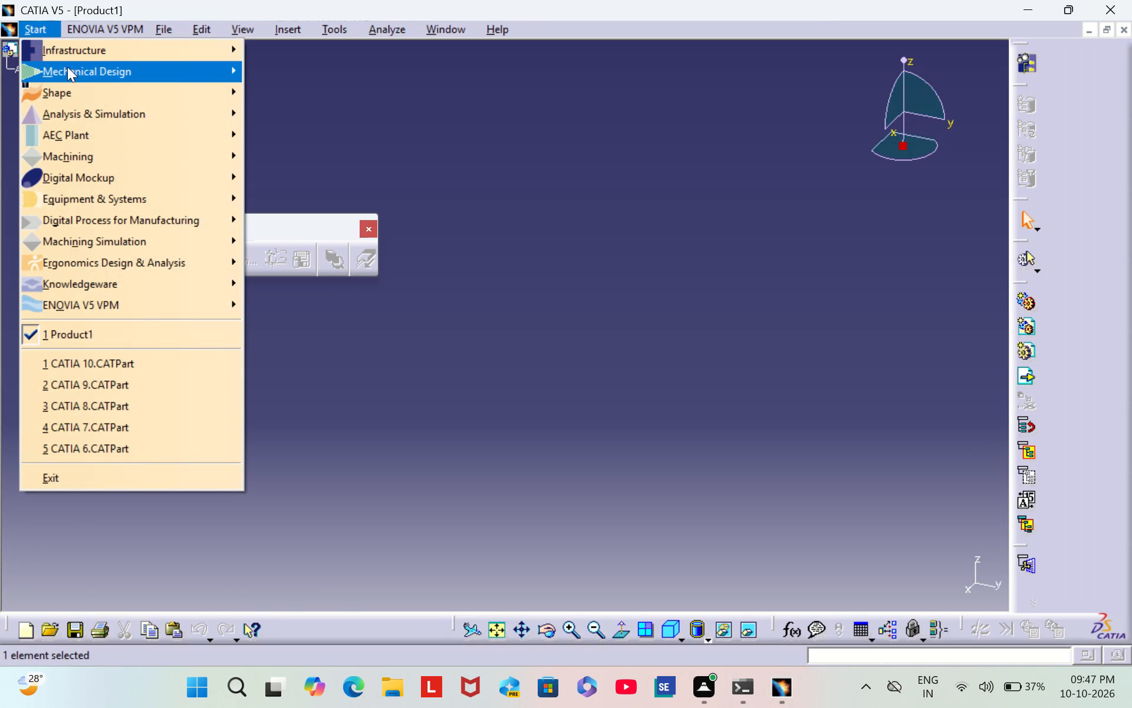
click(73, 73)
click(354, 77)
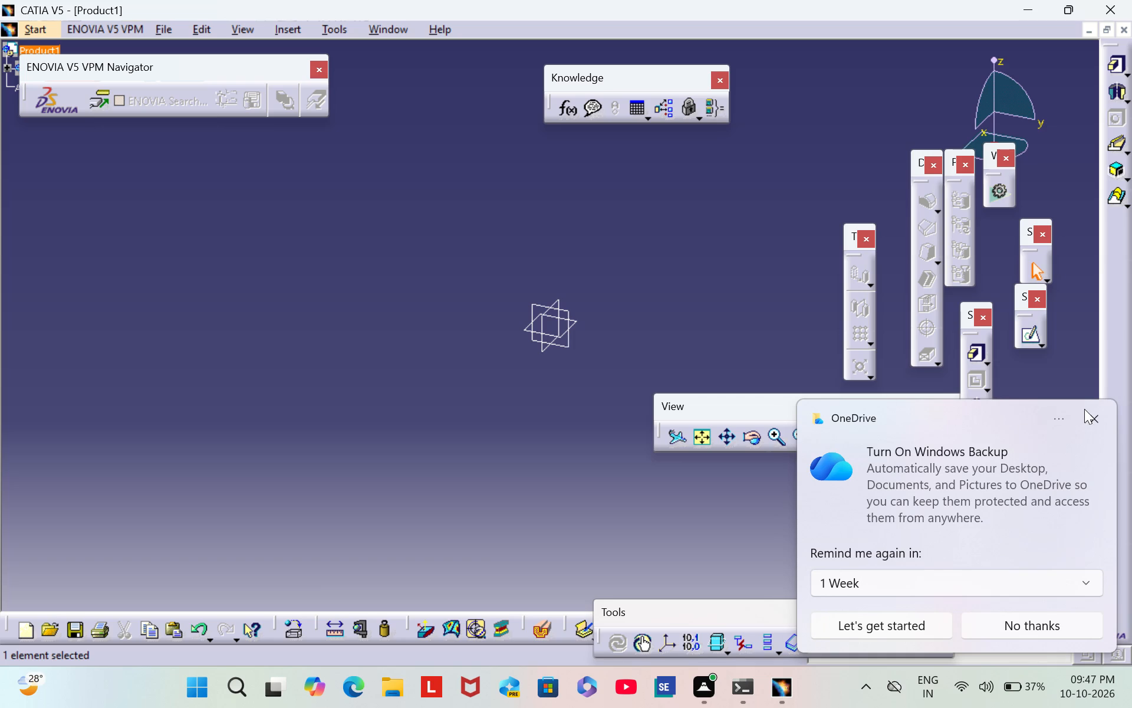
click(1095, 422)
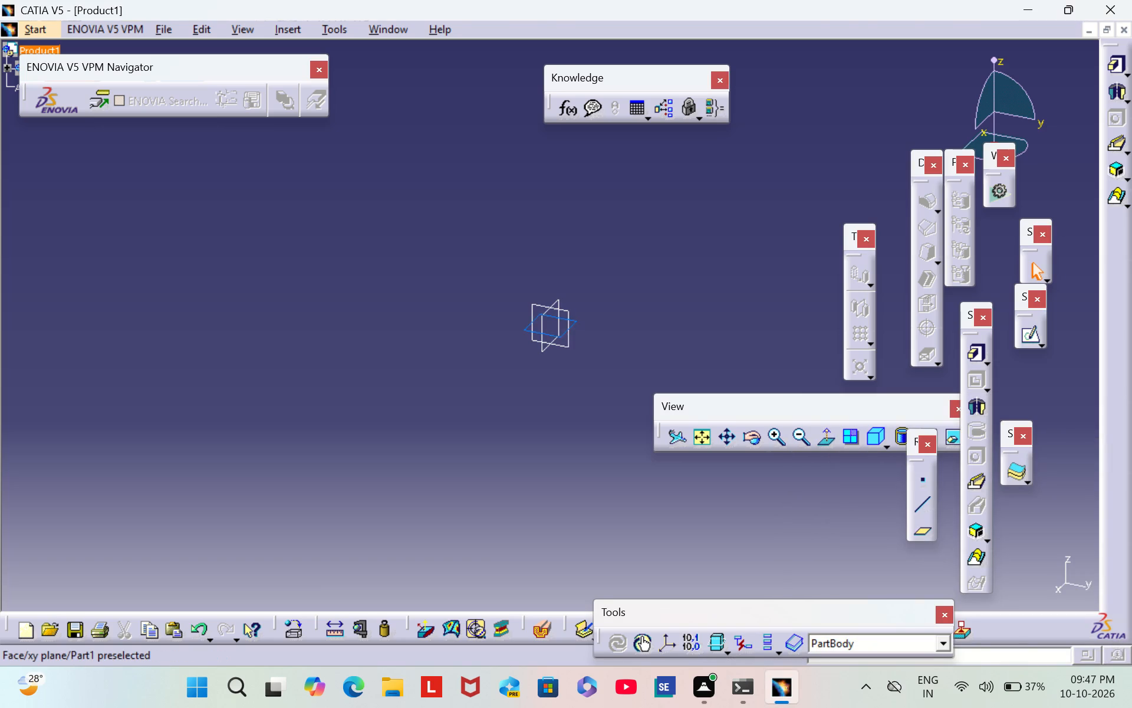
Sketch a circle of about 73 mm diameter on the xy plane, centred at the origin.
click(575, 320)
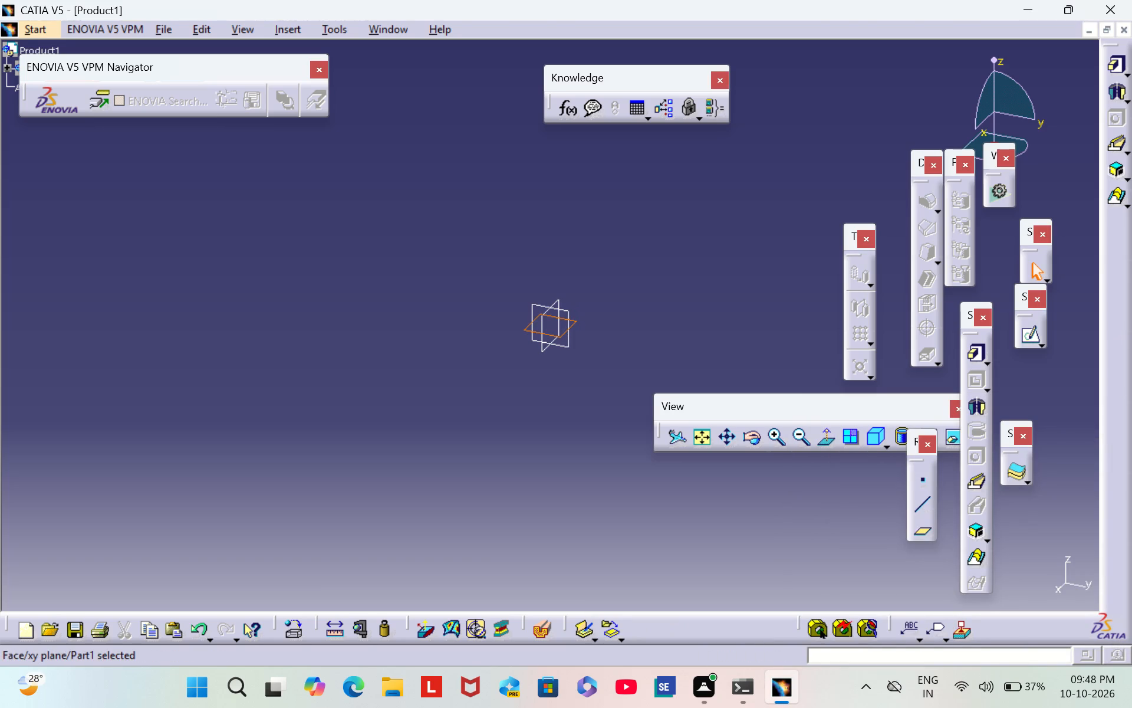
click(1031, 342)
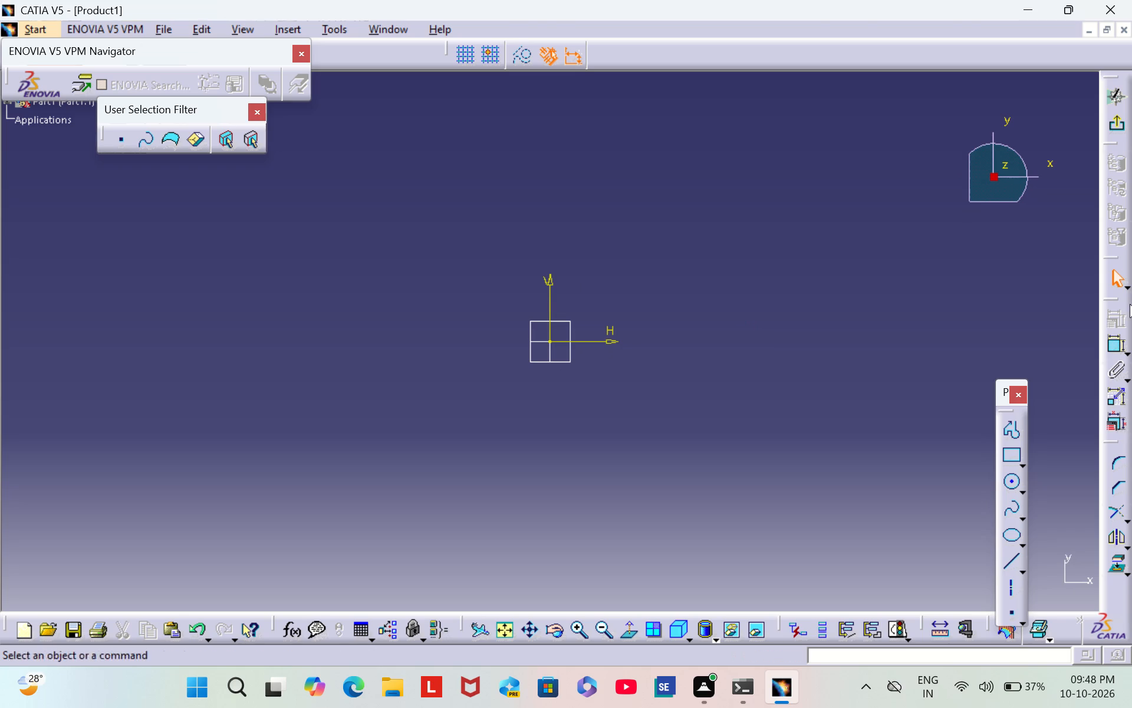
click(1014, 480)
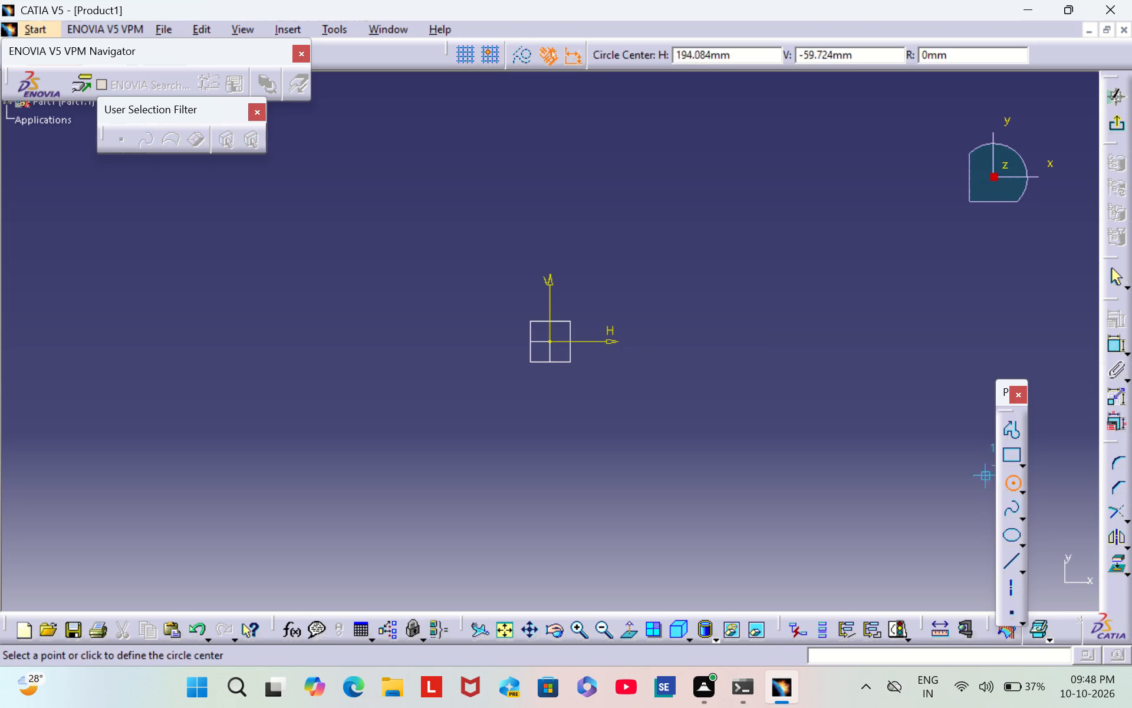
click(550, 340)
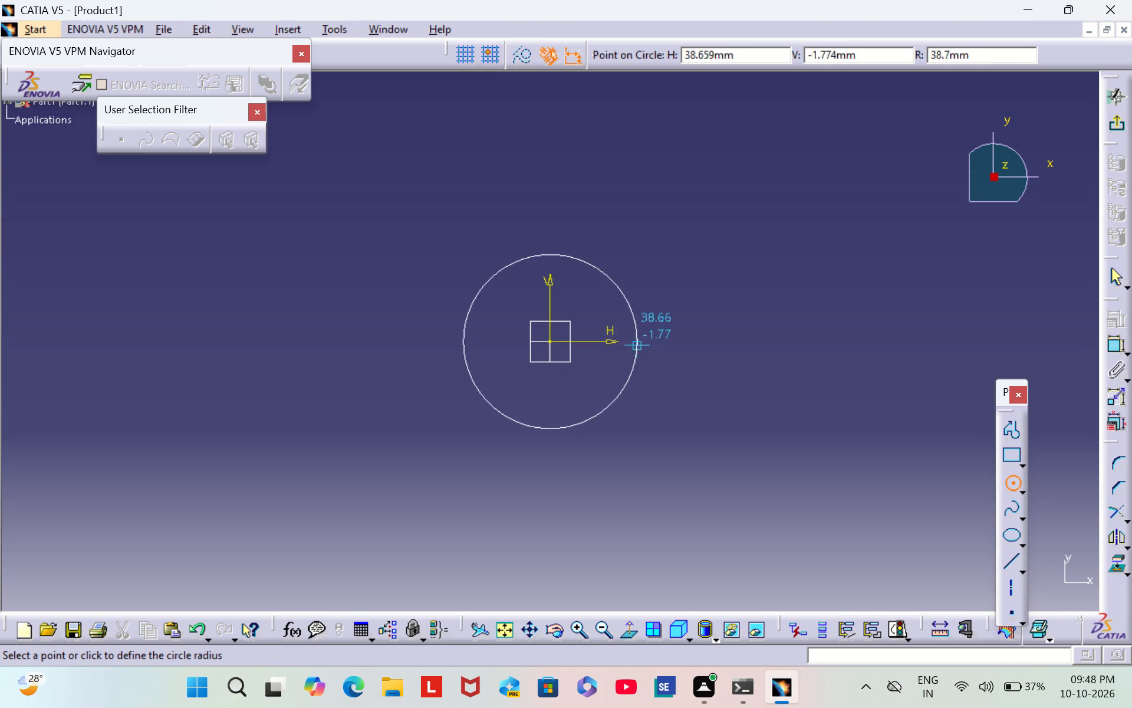
click(630, 324)
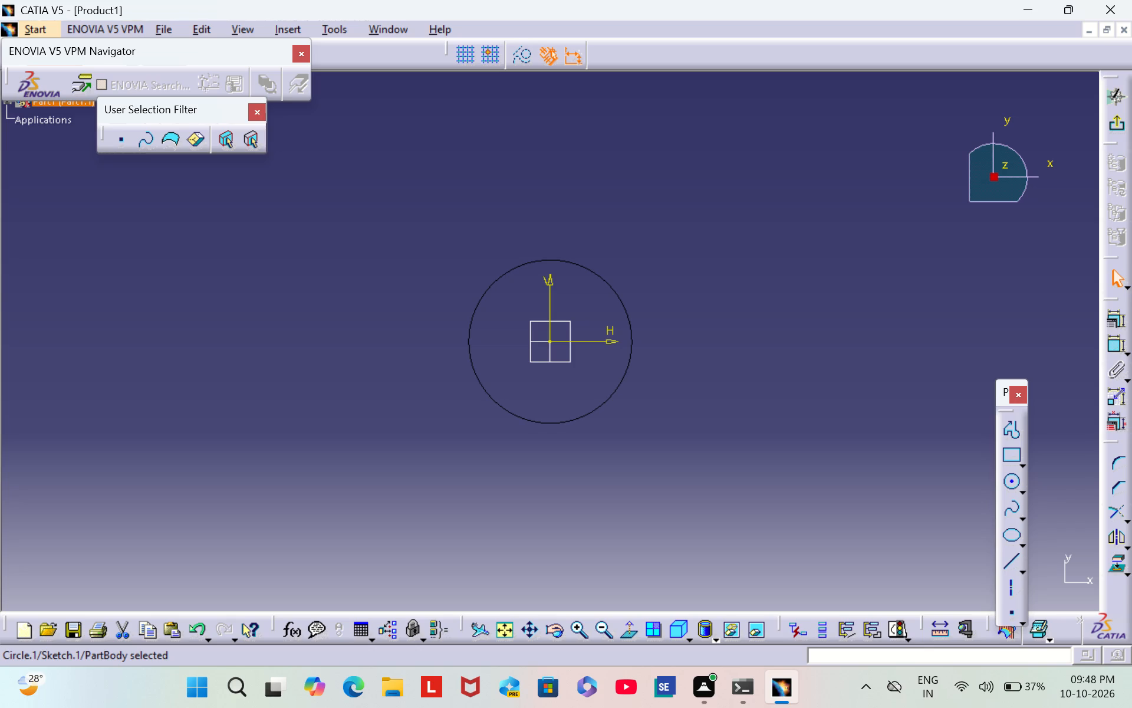
click(772, 307)
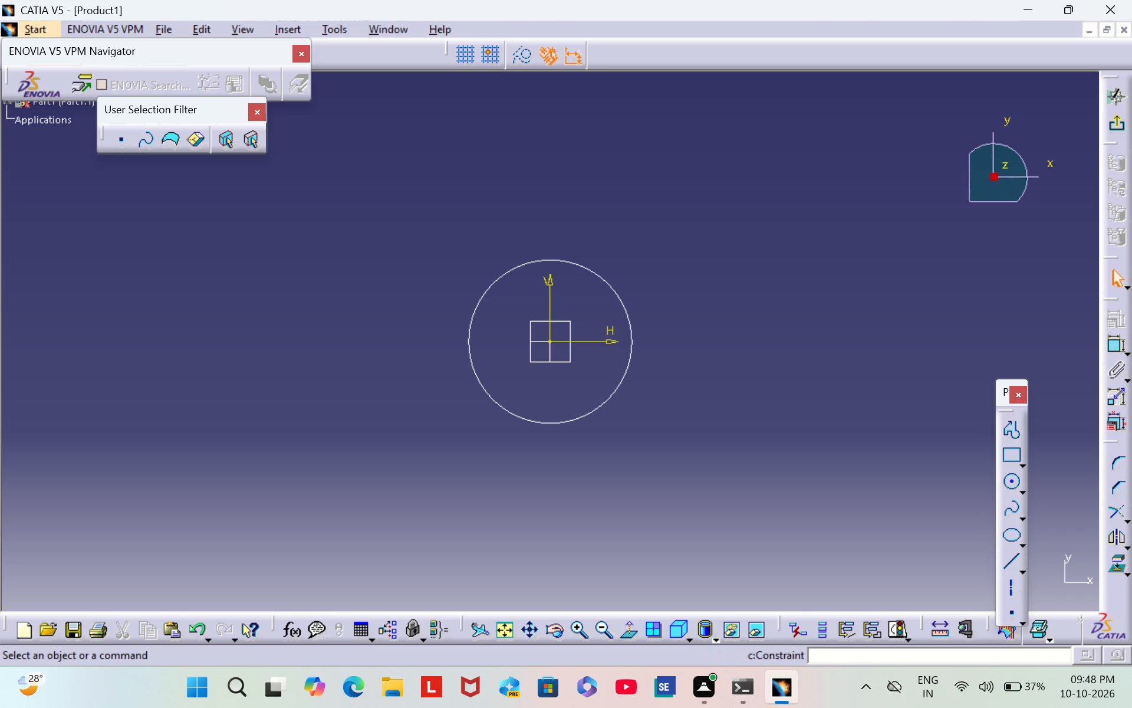
Dimension the circle's diameter and set it to 75 mm.
click(1115, 342)
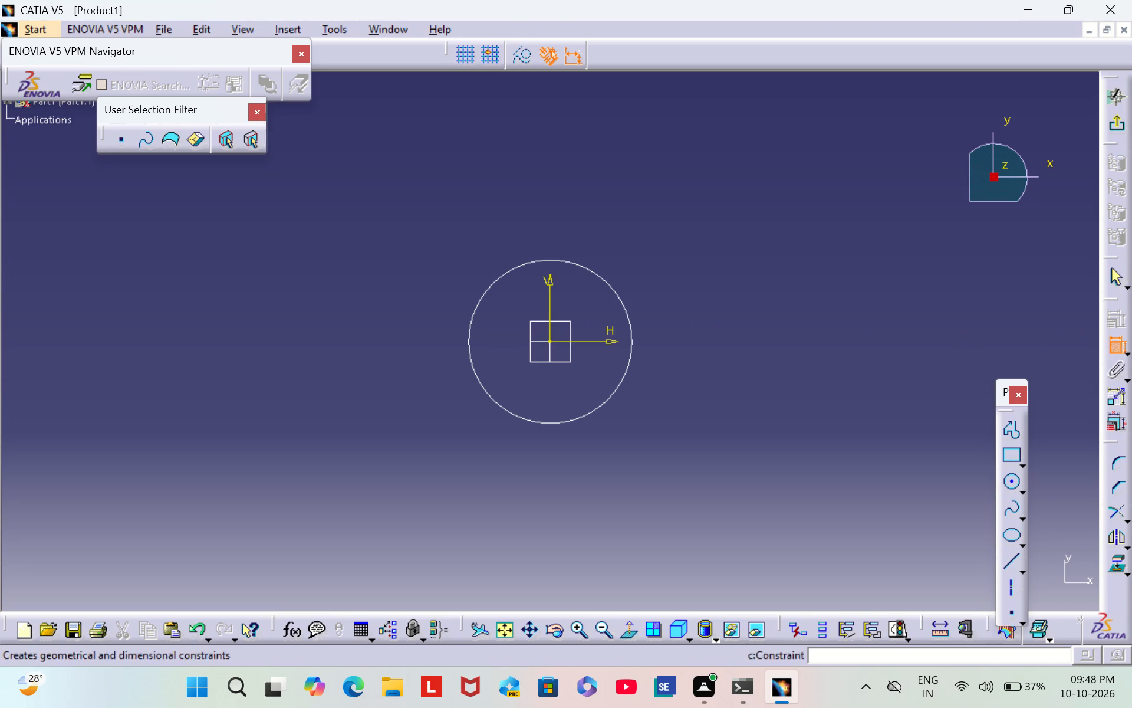
click(630, 333)
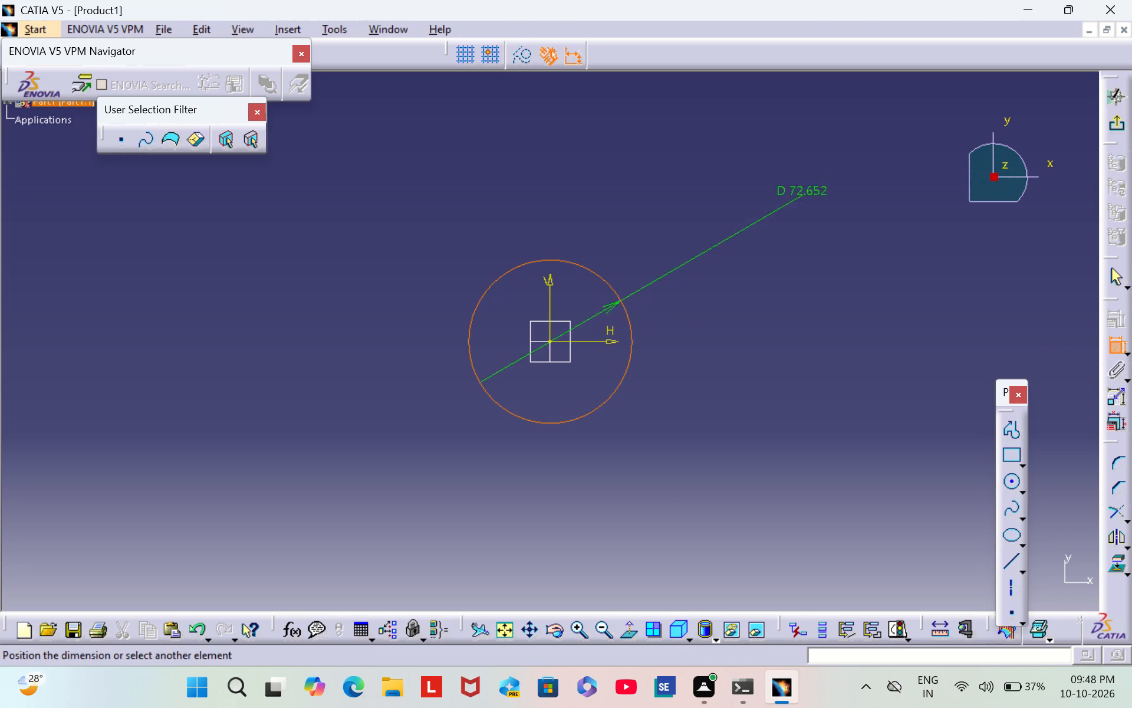
click(778, 177)
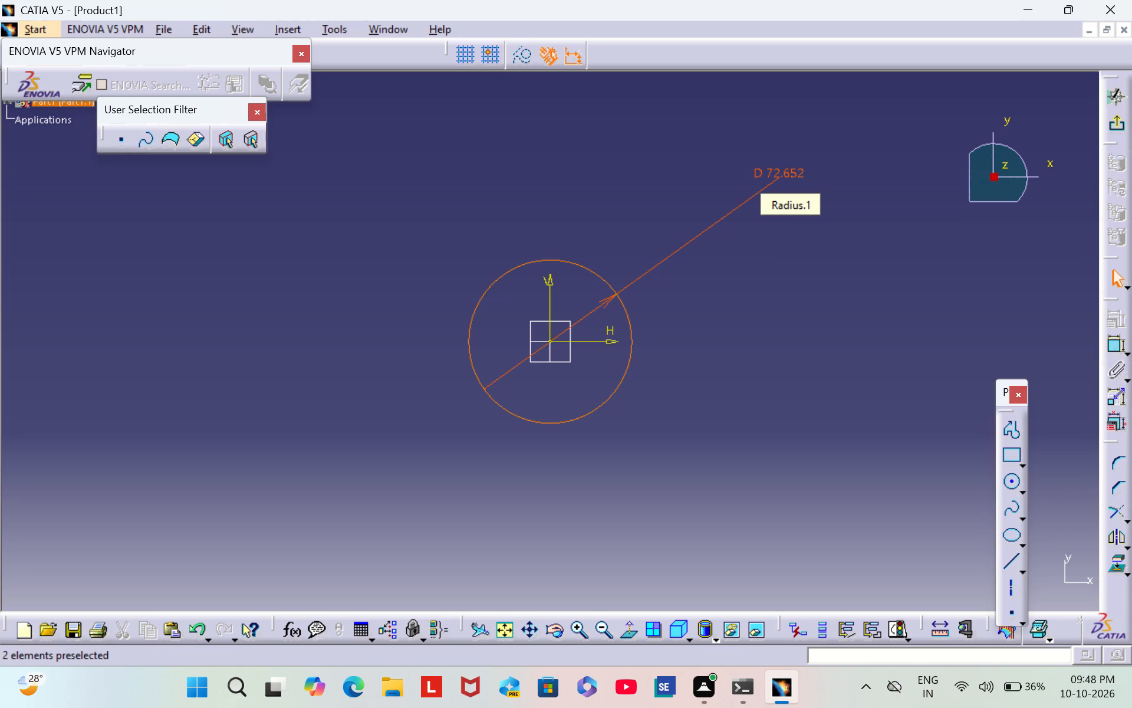
double_click(789, 169)
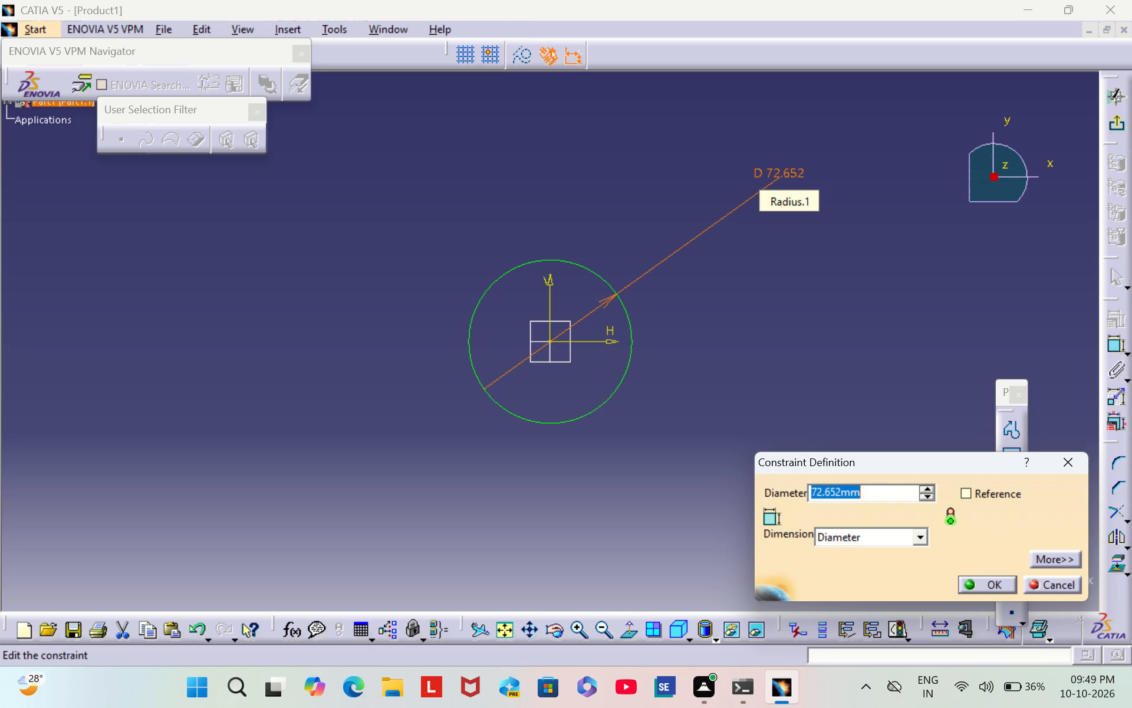
key(BackSpace)
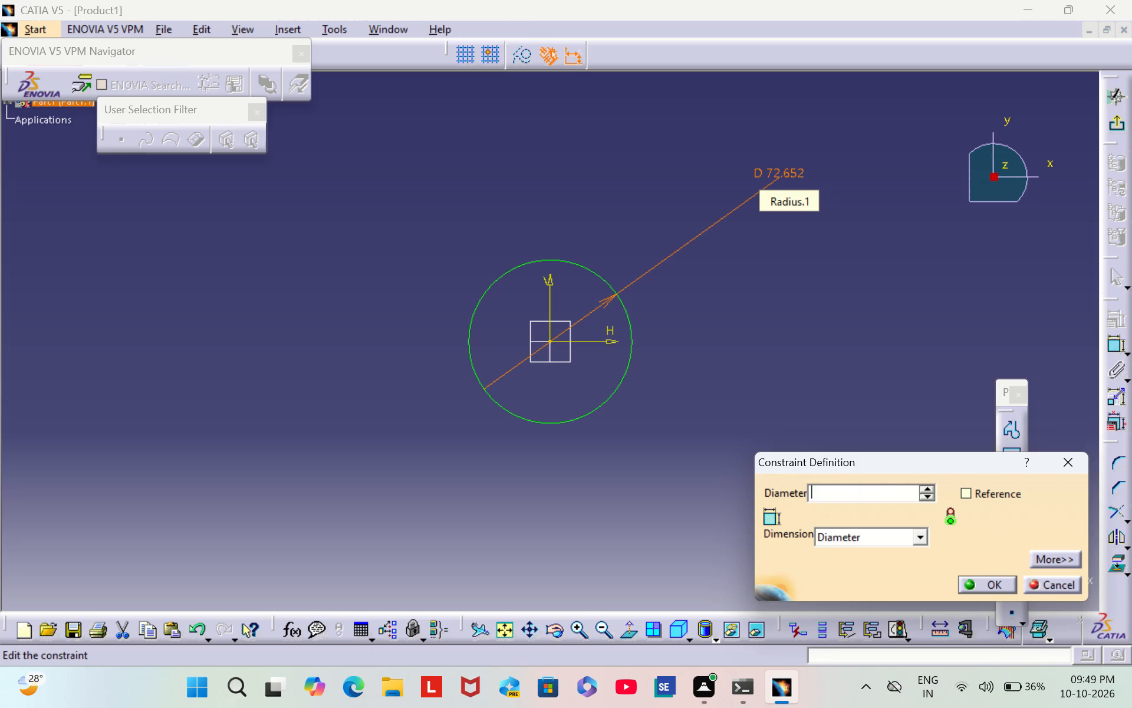
text(75)
key(Return)
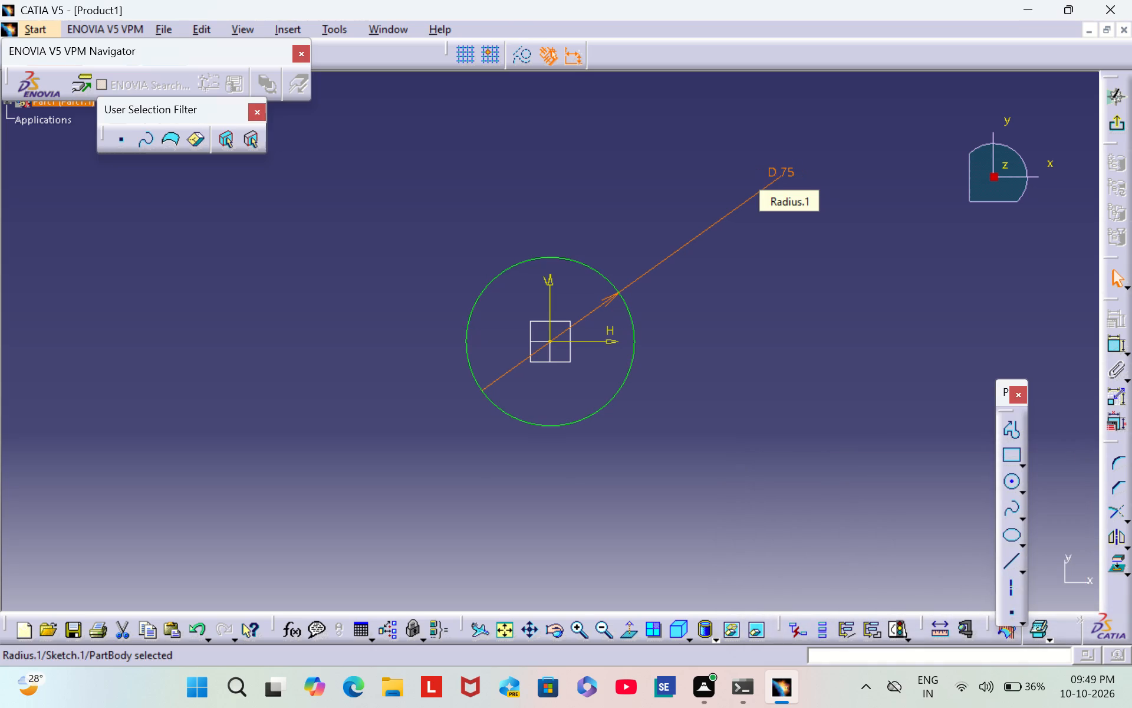
click(851, 275)
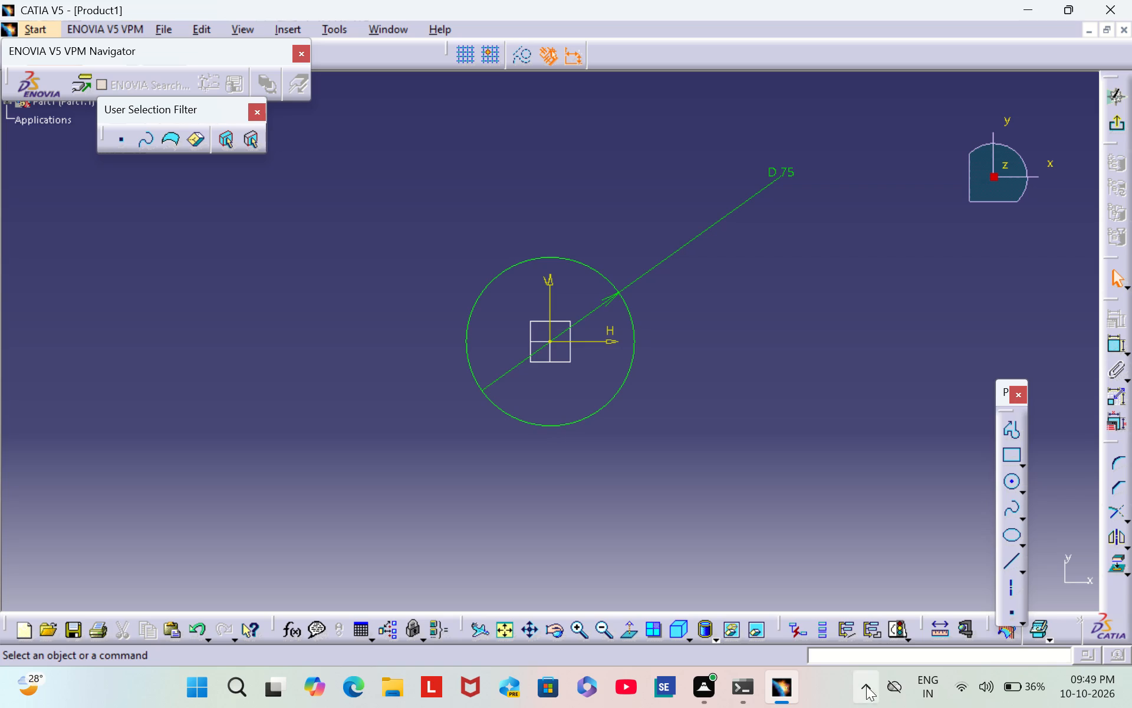
Exit the sketch and pad the circle profile to a length of 3 mm.
double_click(578, 630)
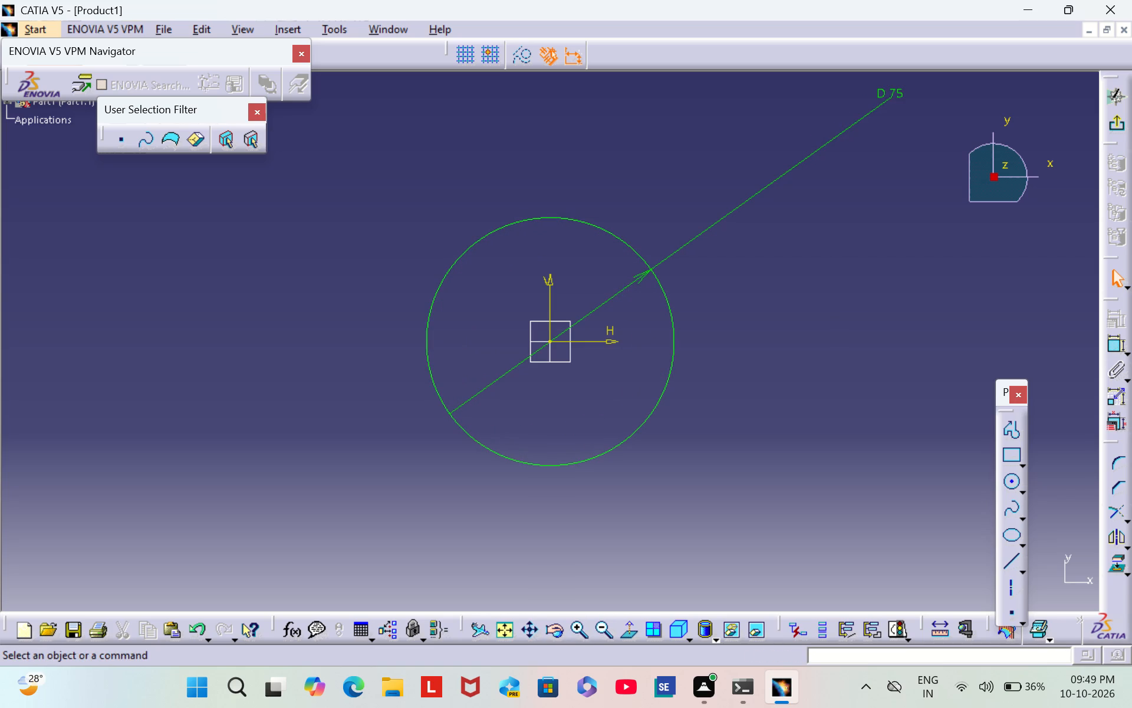
click(606, 629)
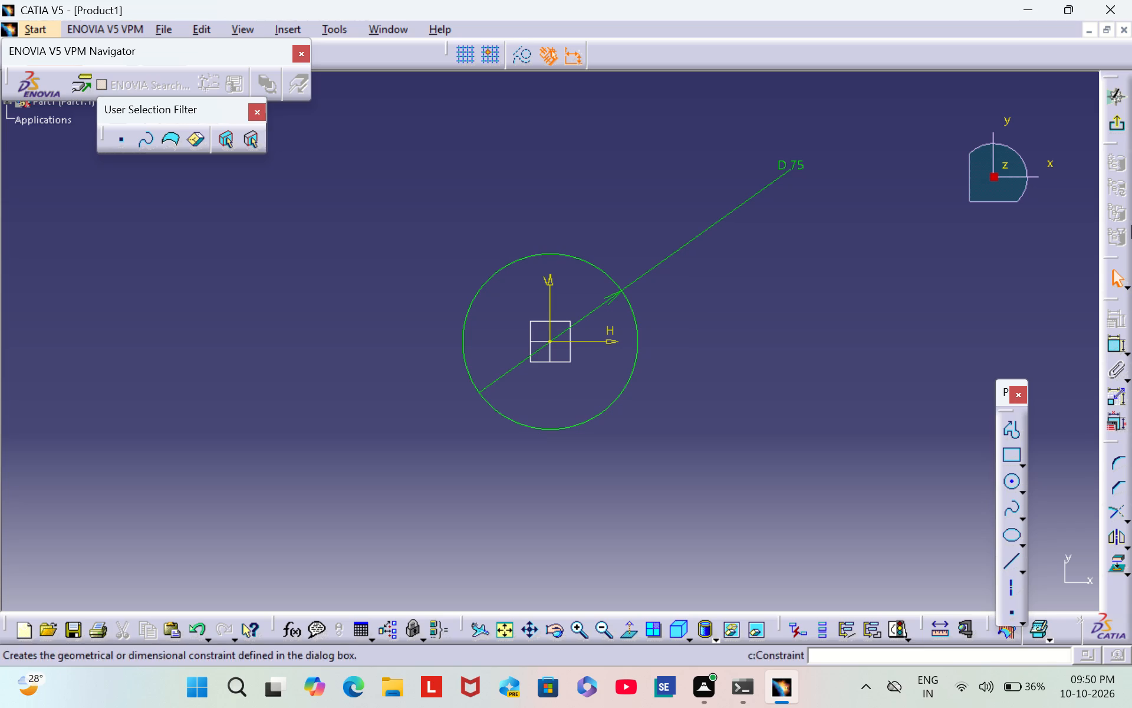
click(1114, 127)
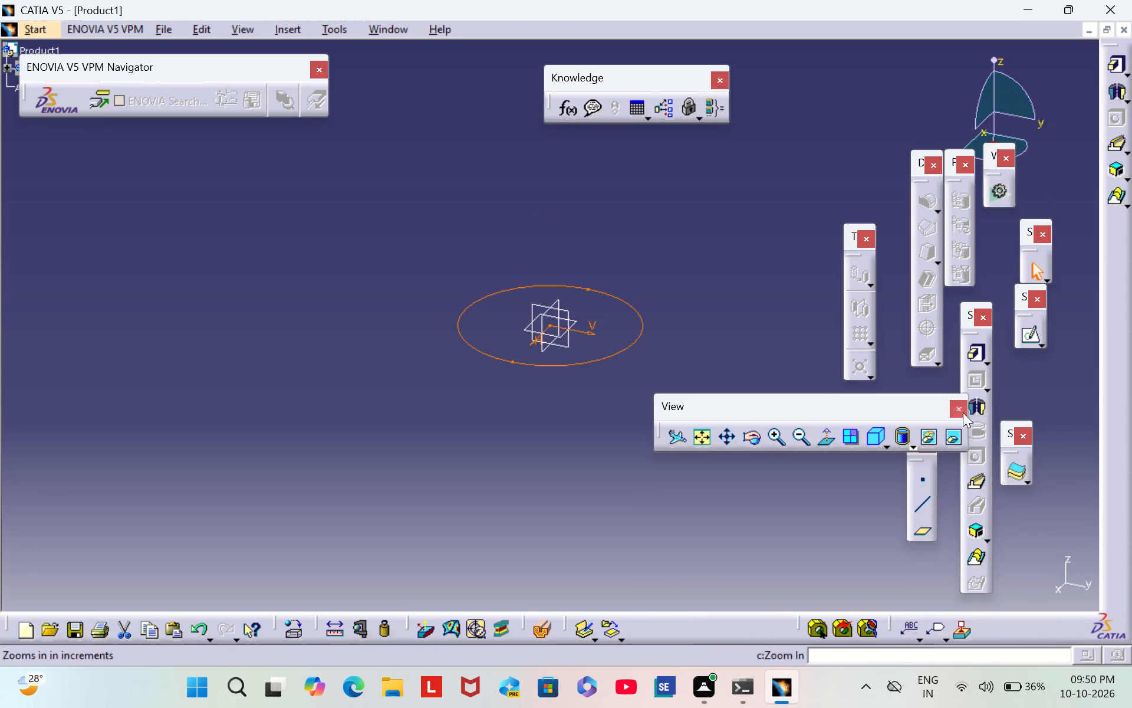
click(980, 356)
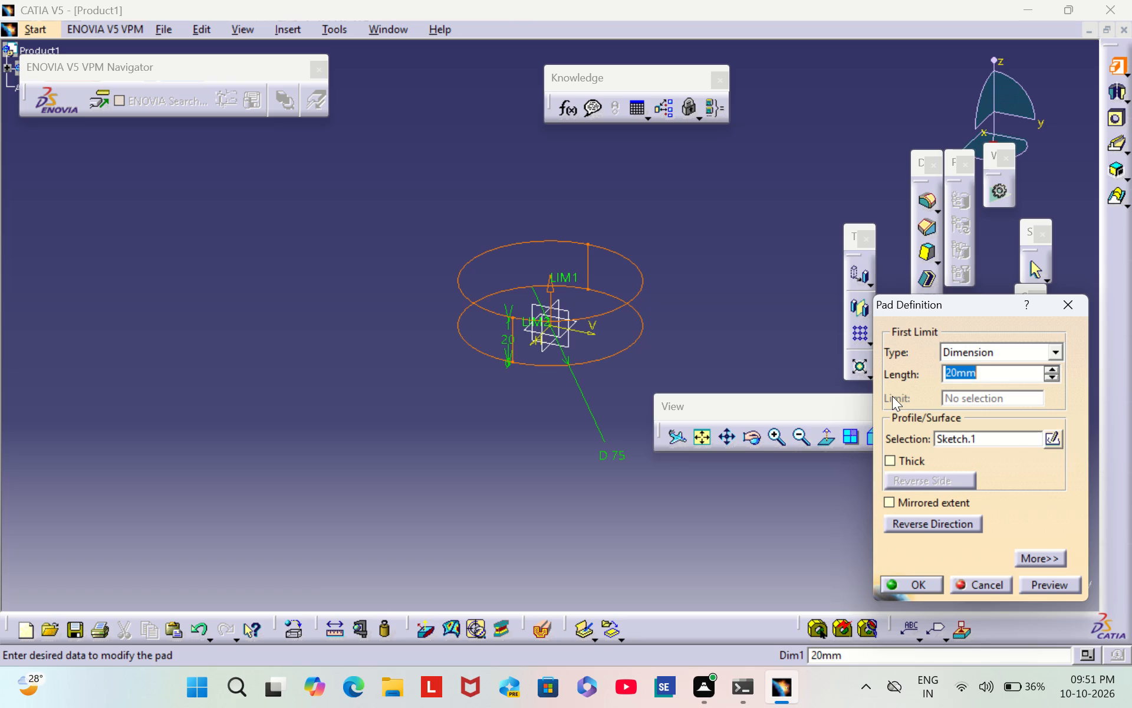
key(BackSpace)
key(3)
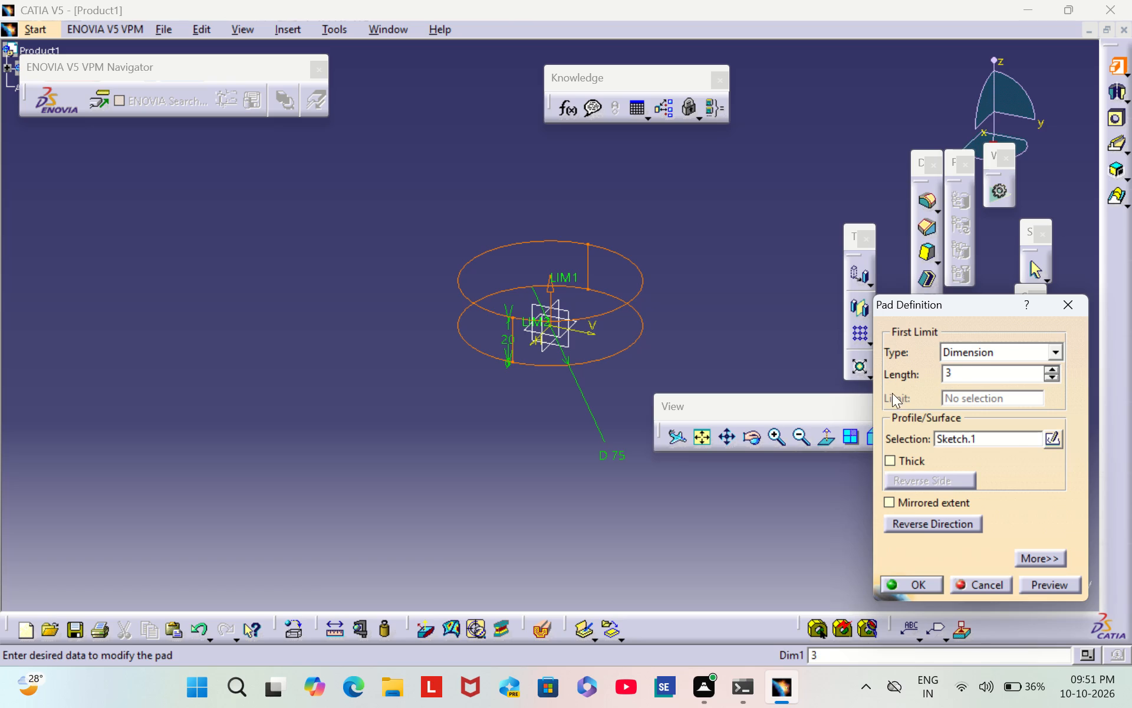
click(914, 584)
click(725, 317)
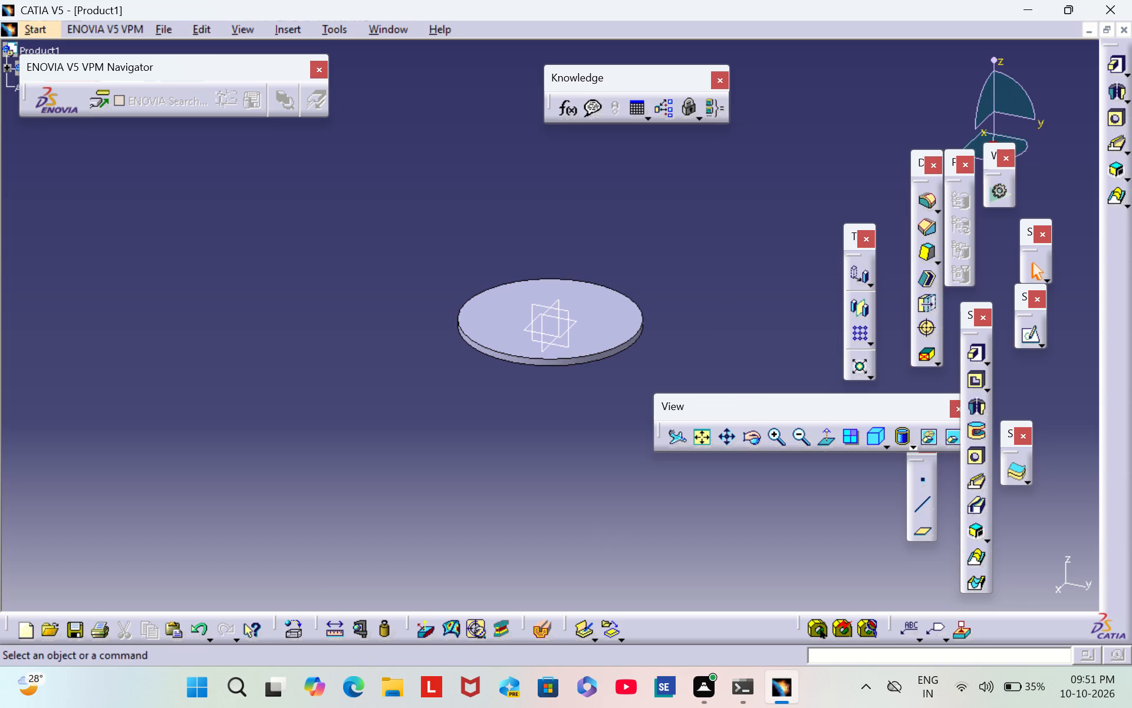
Examine the padded disc's flat face and rim from several viewing angles.
scroll(687, 294, down, 1)
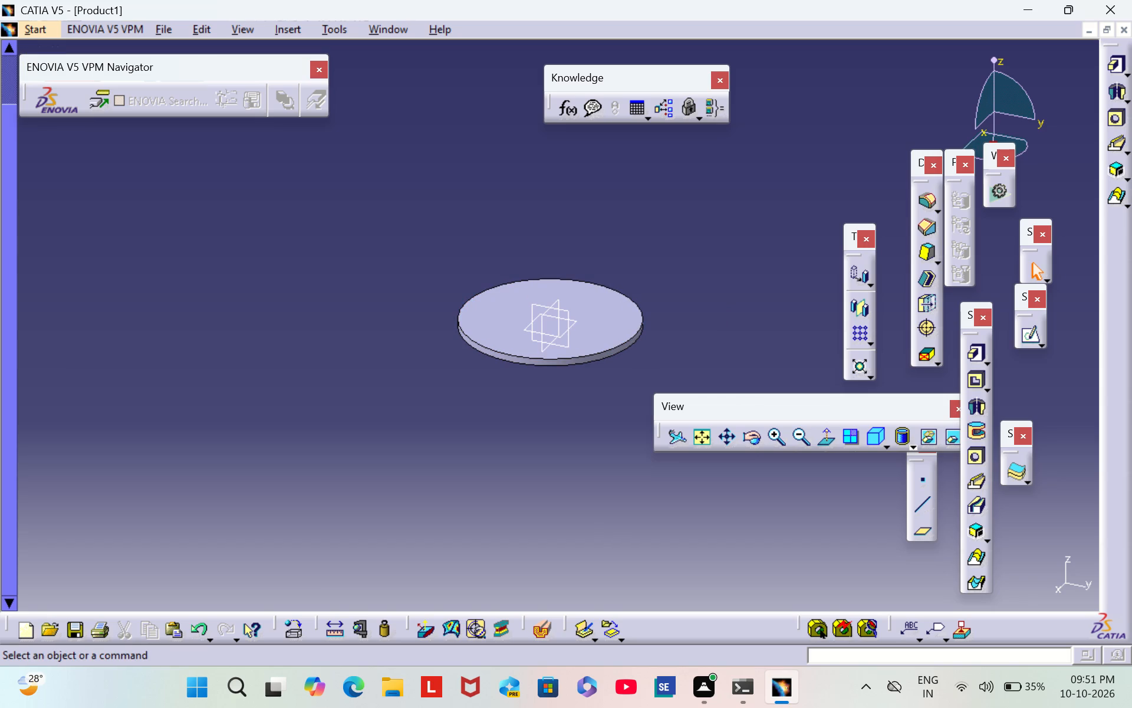
middle_click(751, 440)
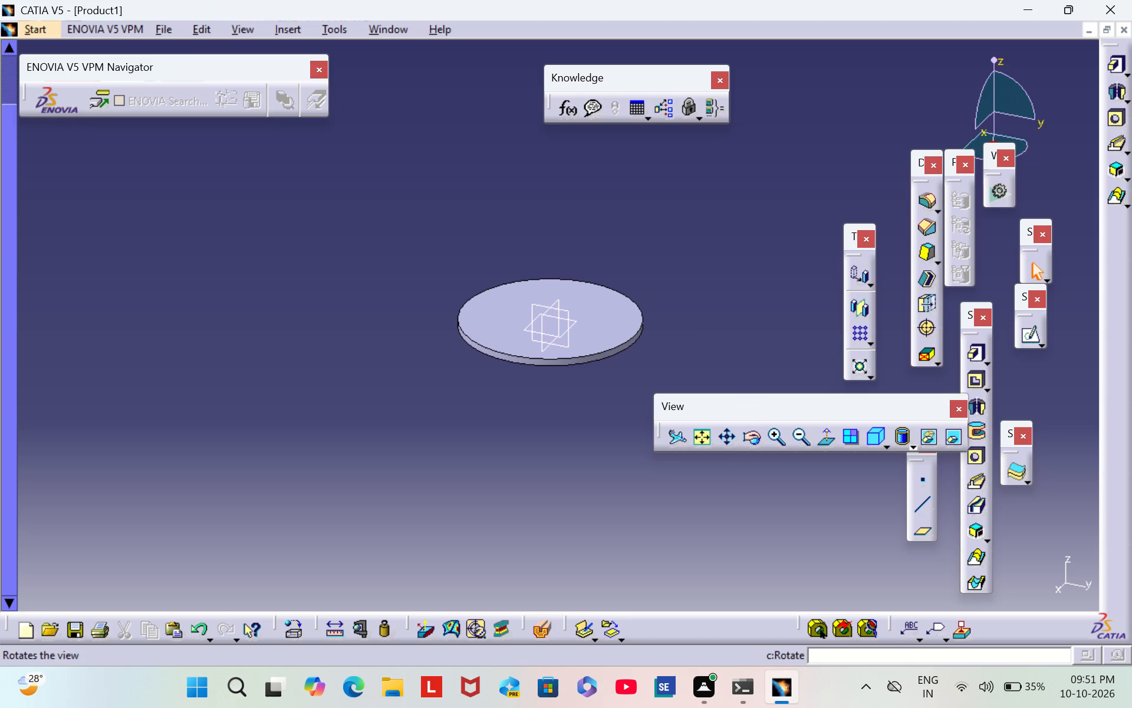
click(752, 438)
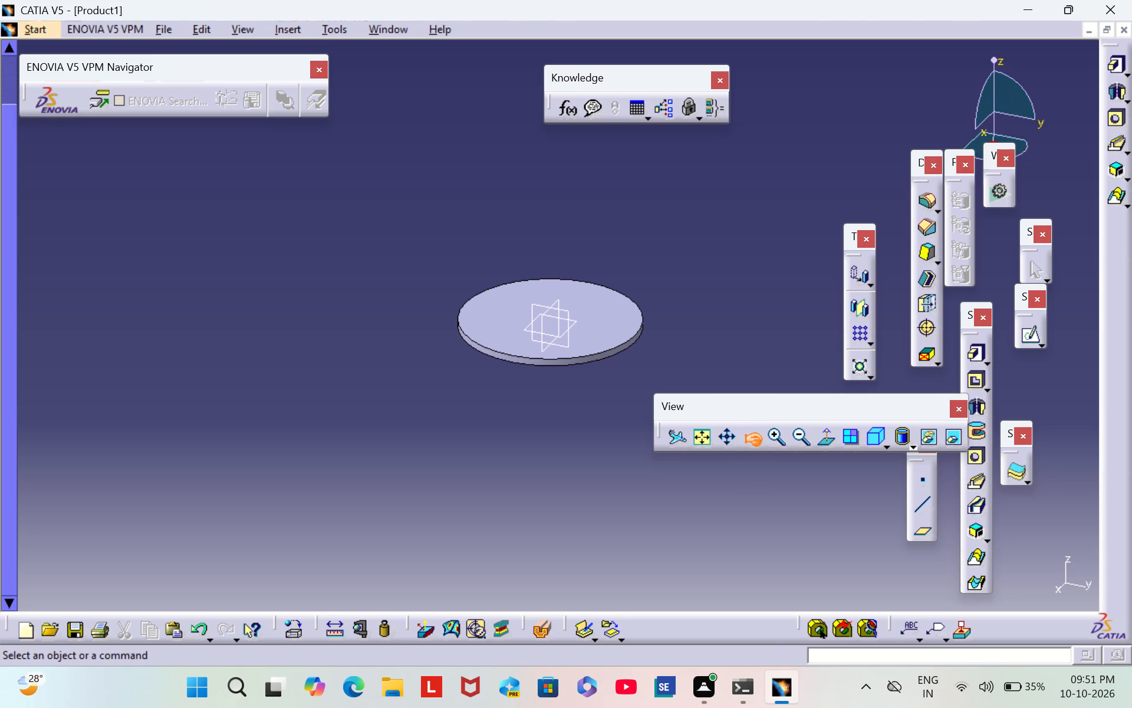
right_drag(624, 274, 596, 235)
drag(611, 287, 662, 395)
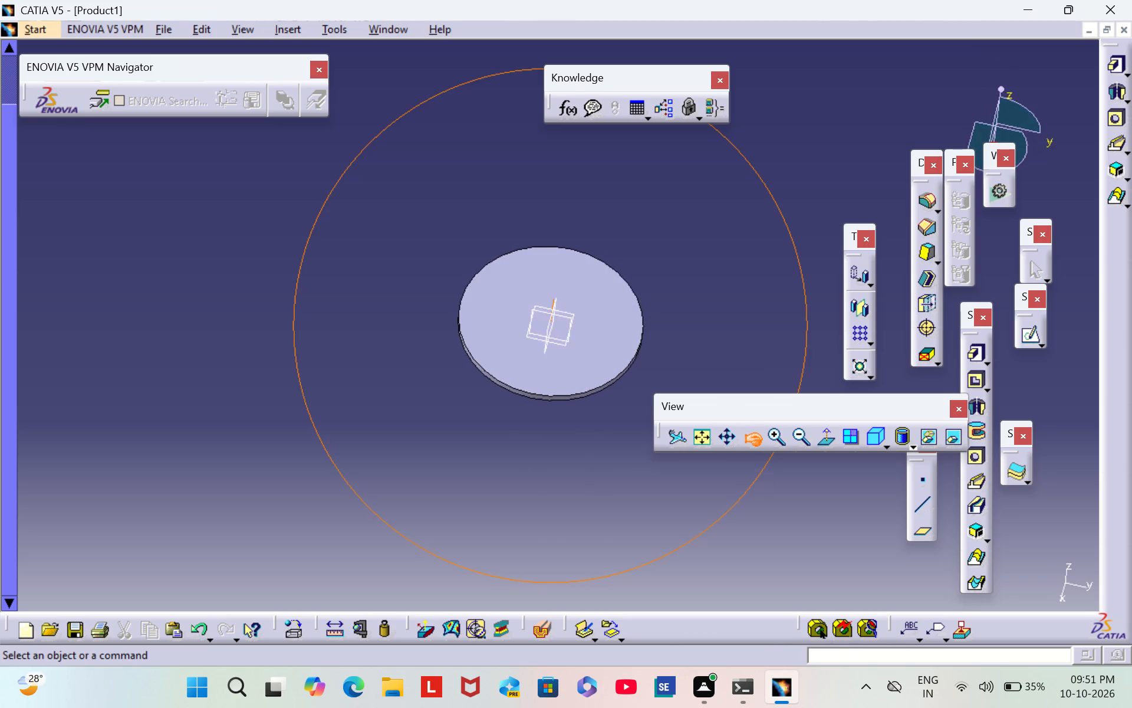
drag(662, 395, 571, 365)
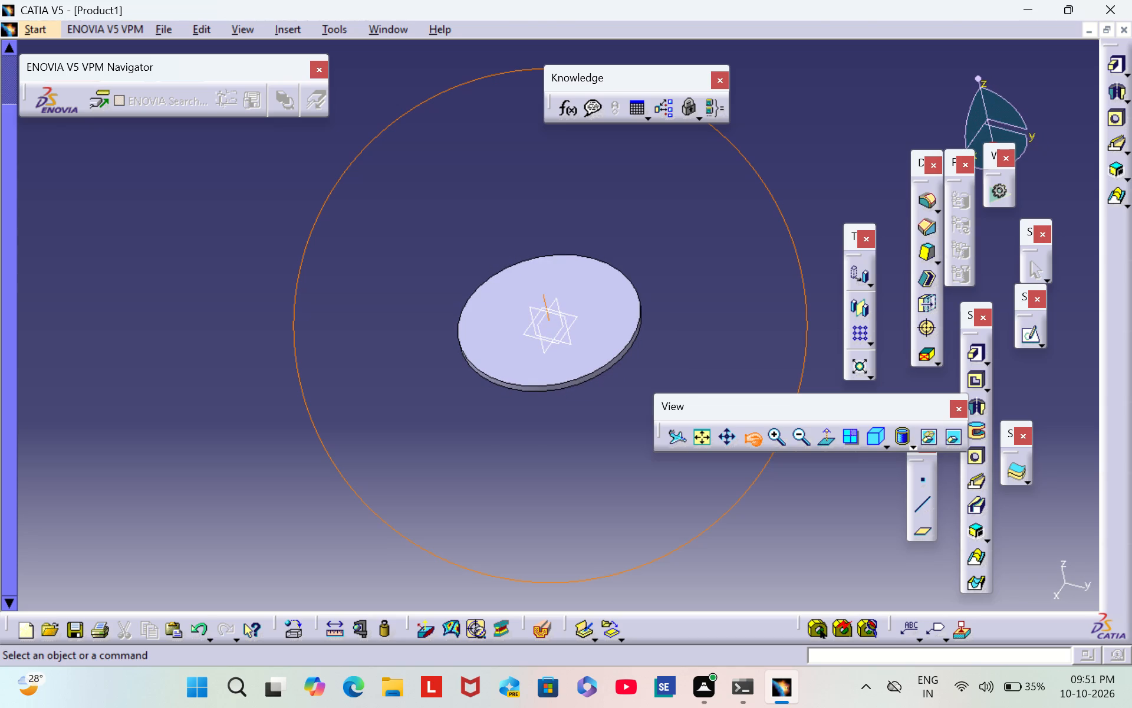
drag(571, 365, 716, 472)
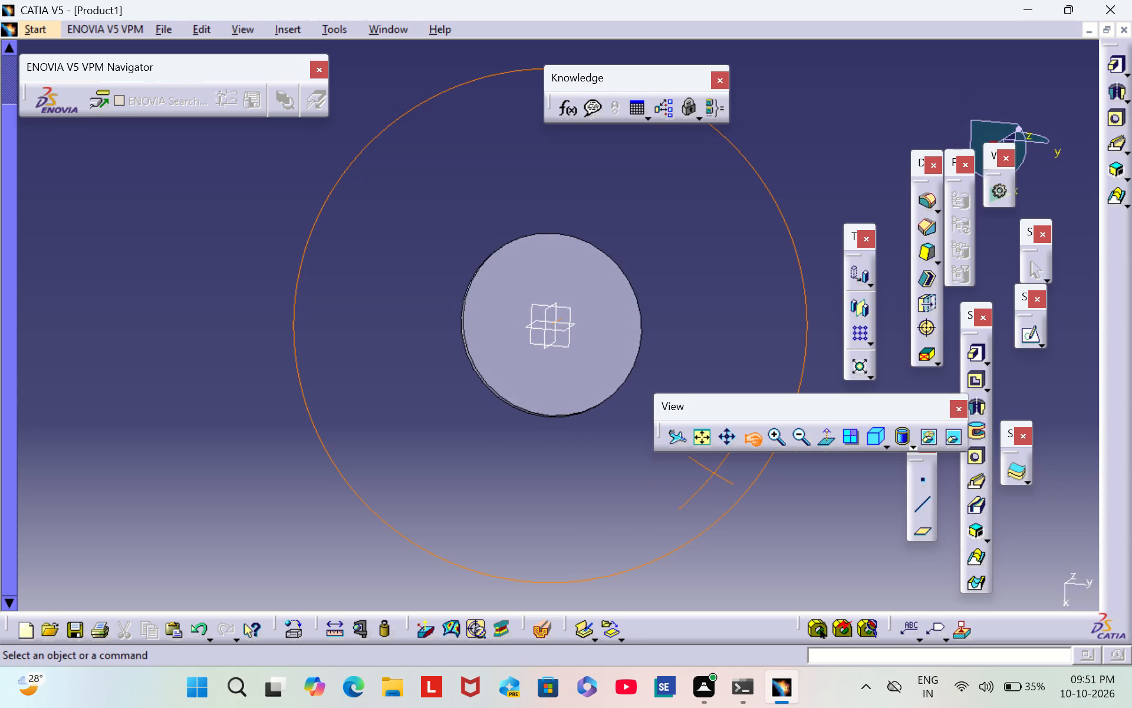
drag(716, 472, 643, 239)
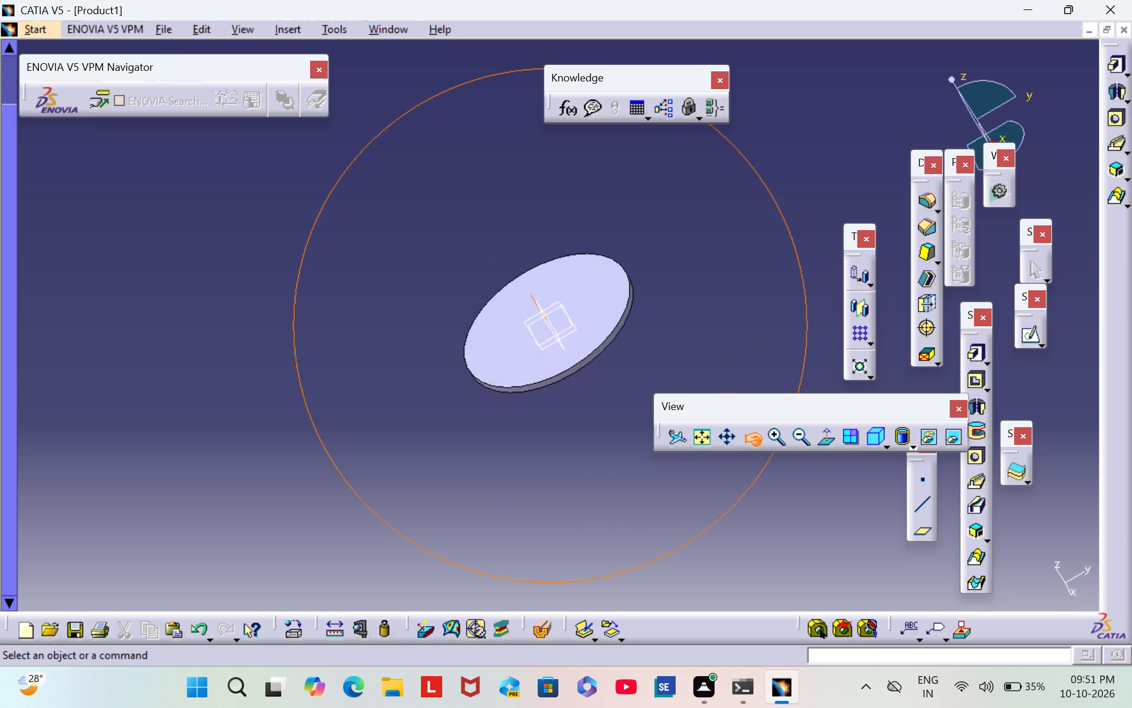
drag(643, 239, 547, 284)
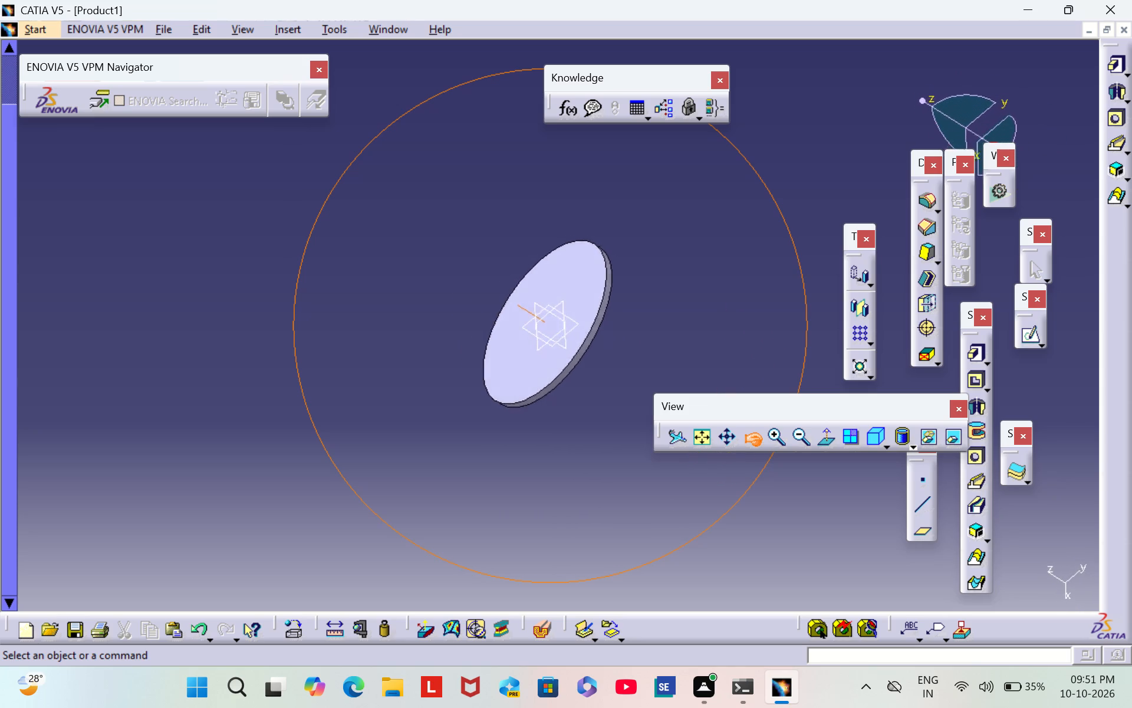
drag(547, 284, 584, 338)
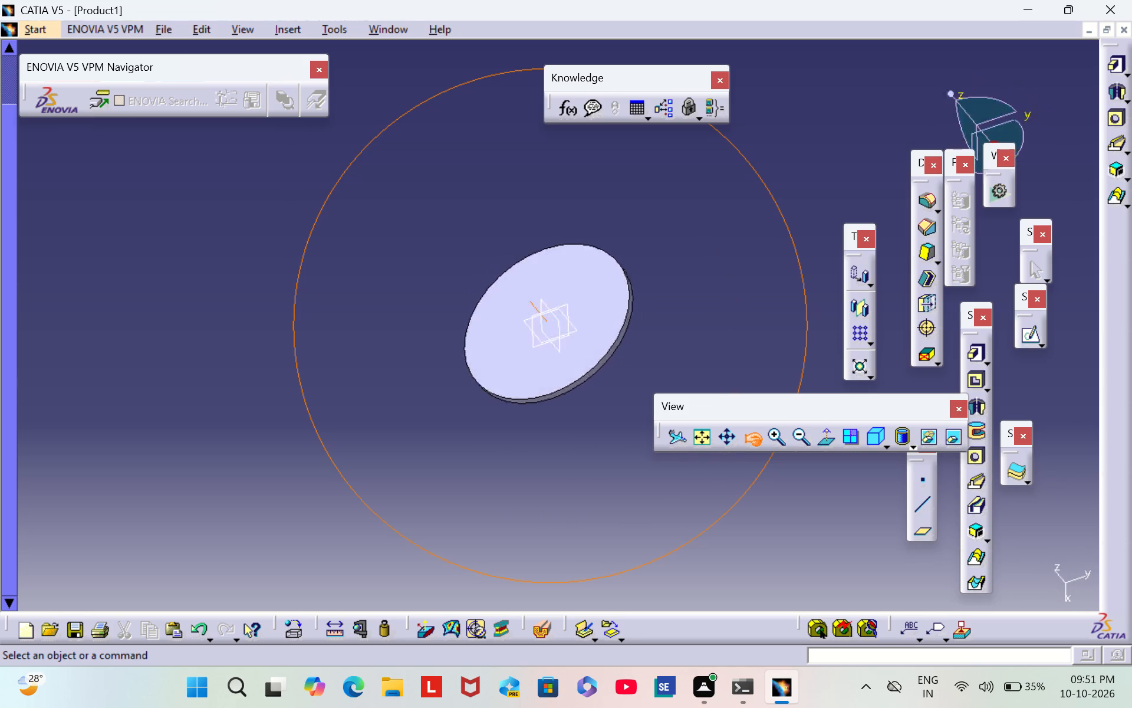
drag(584, 338, 636, 430)
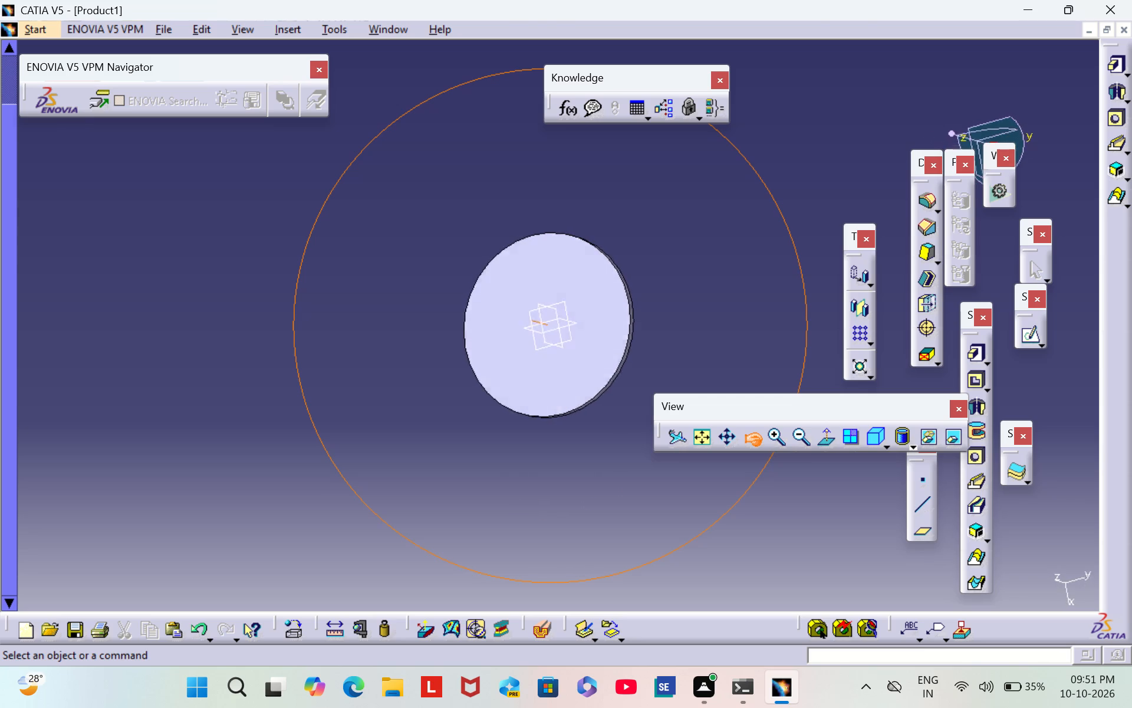
drag(636, 430, 633, 415)
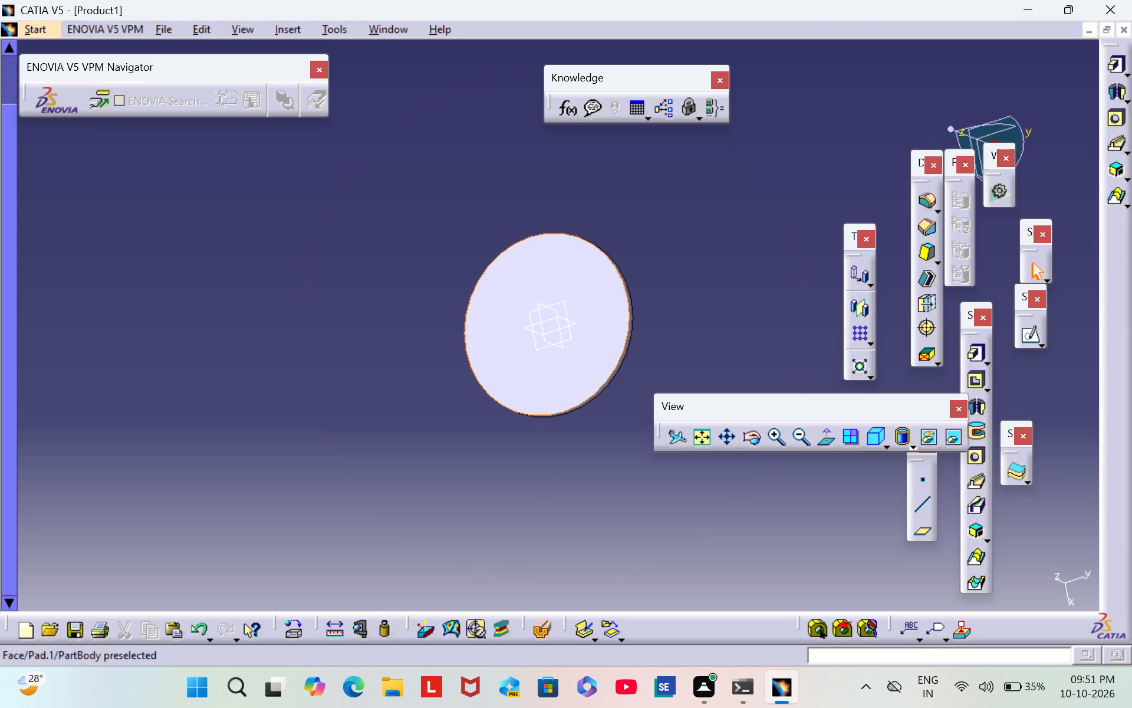
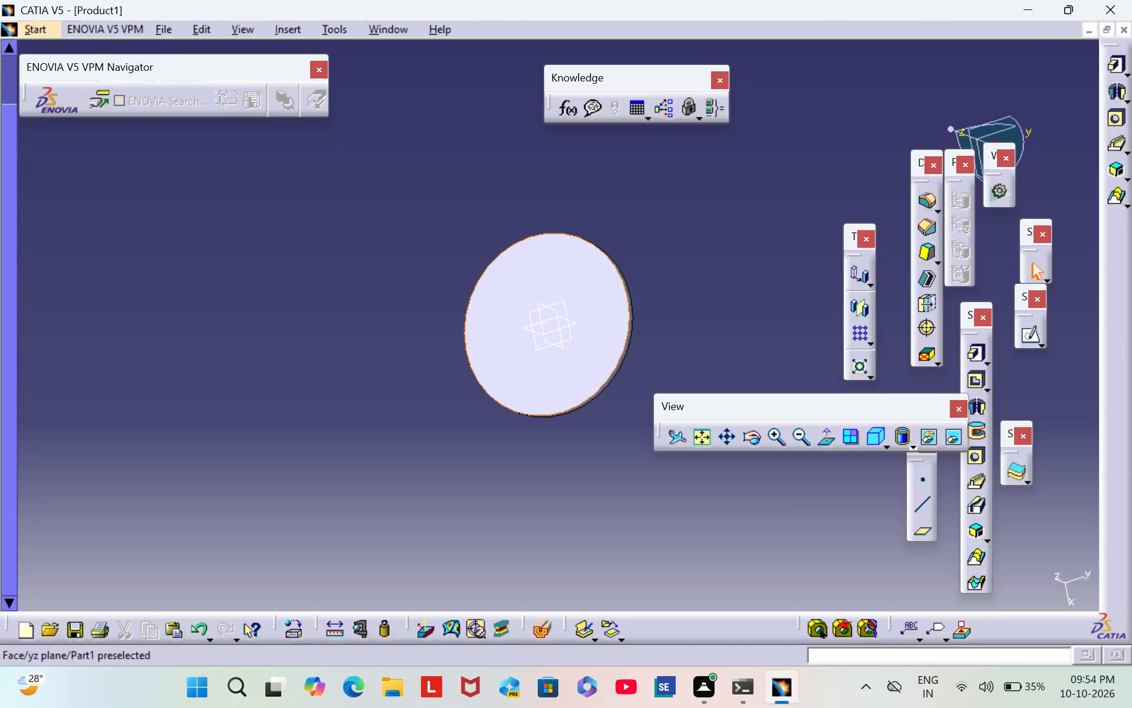
Open a new sketch on the flat circular face of the padded disc.
click(610, 293)
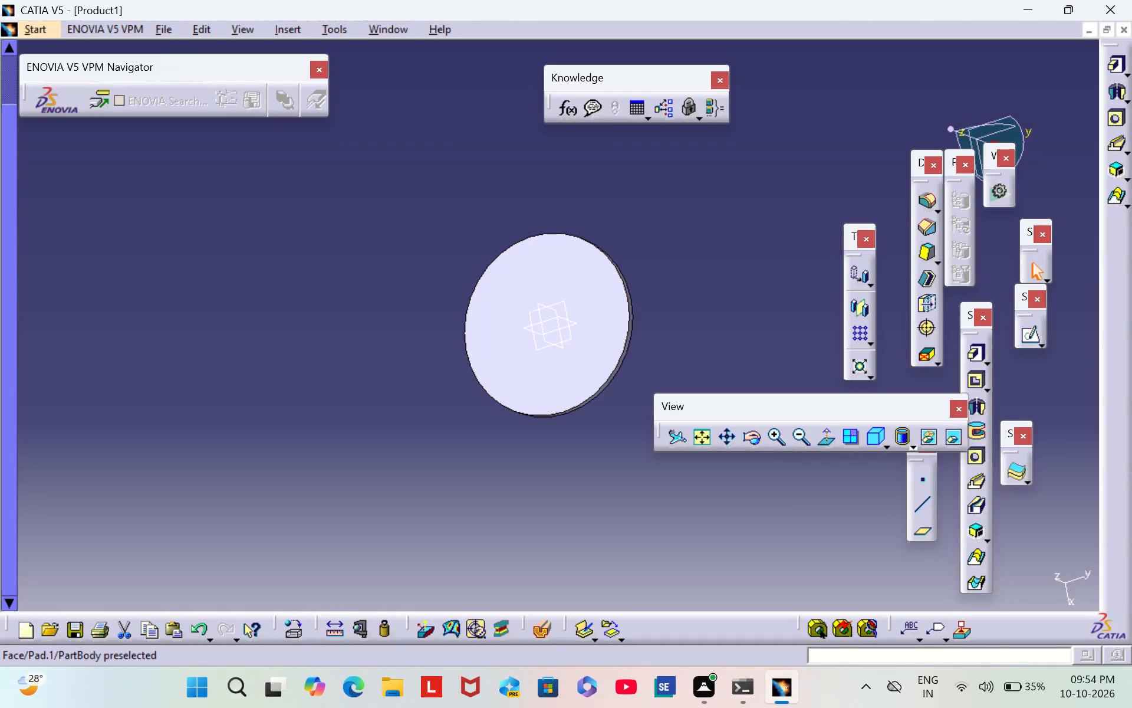
click(604, 306)
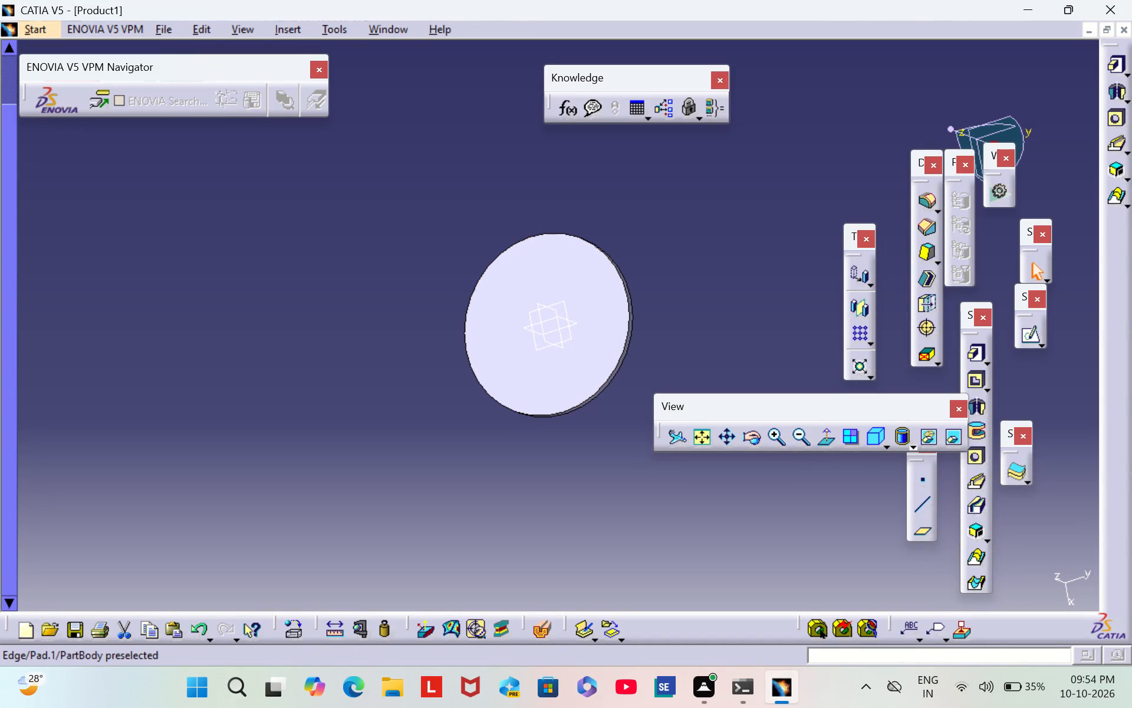
right_click(621, 330)
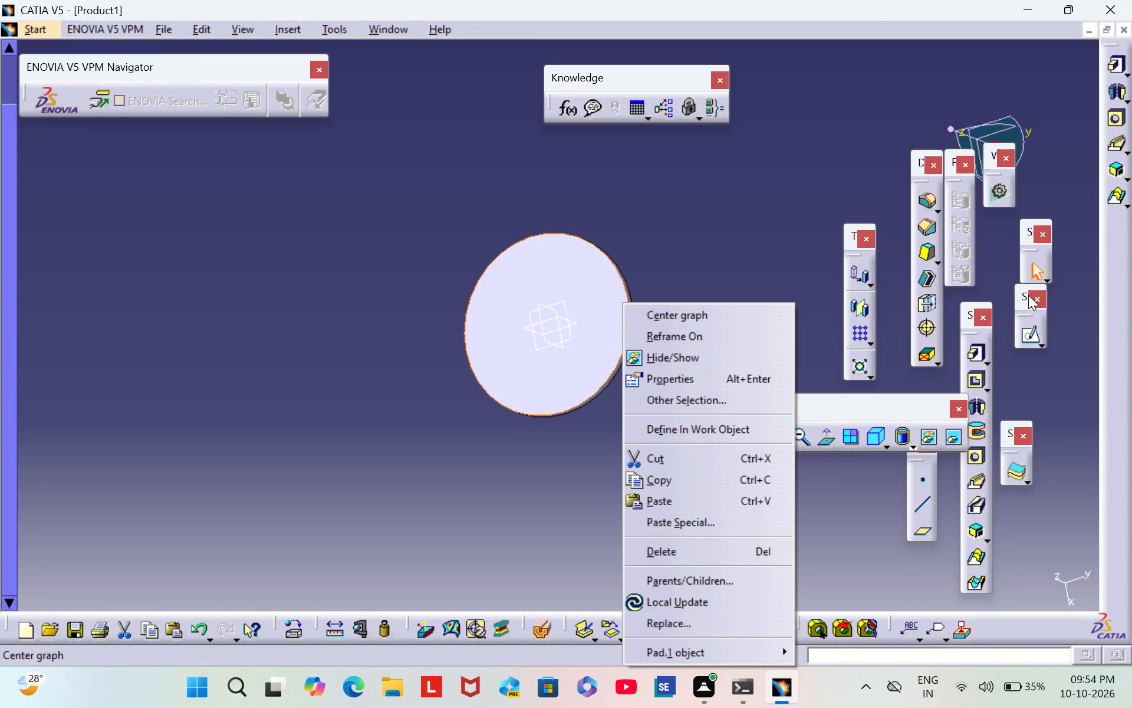
click(1028, 335)
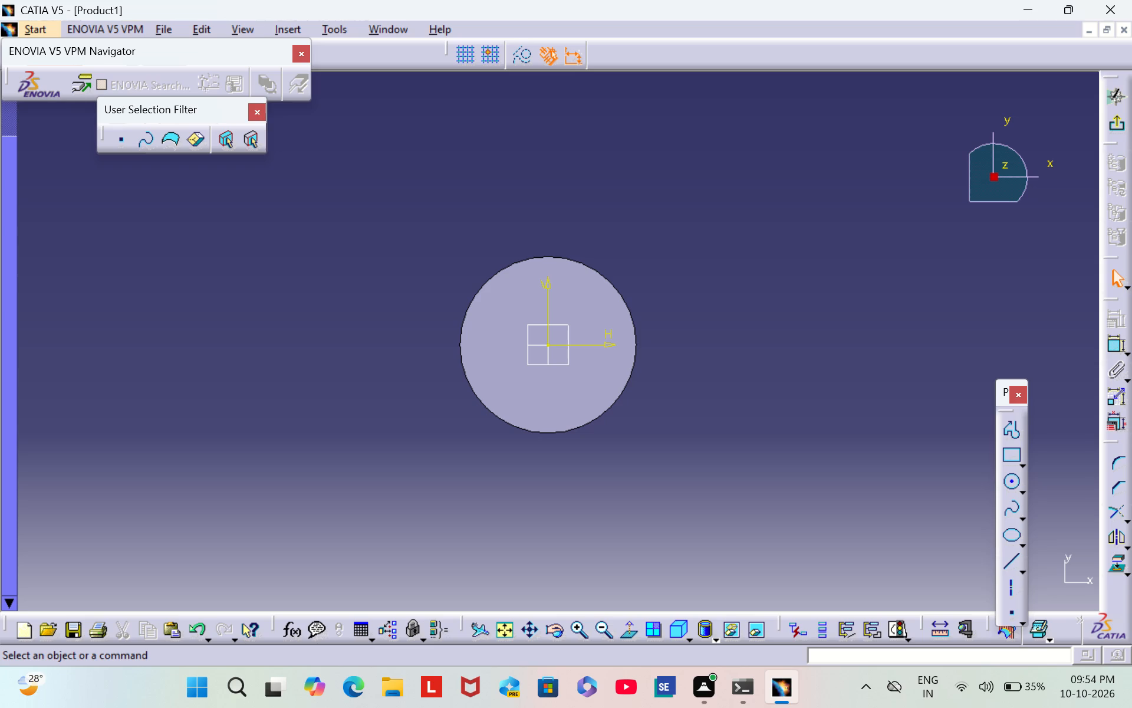
scroll(722, 296, left, 1)
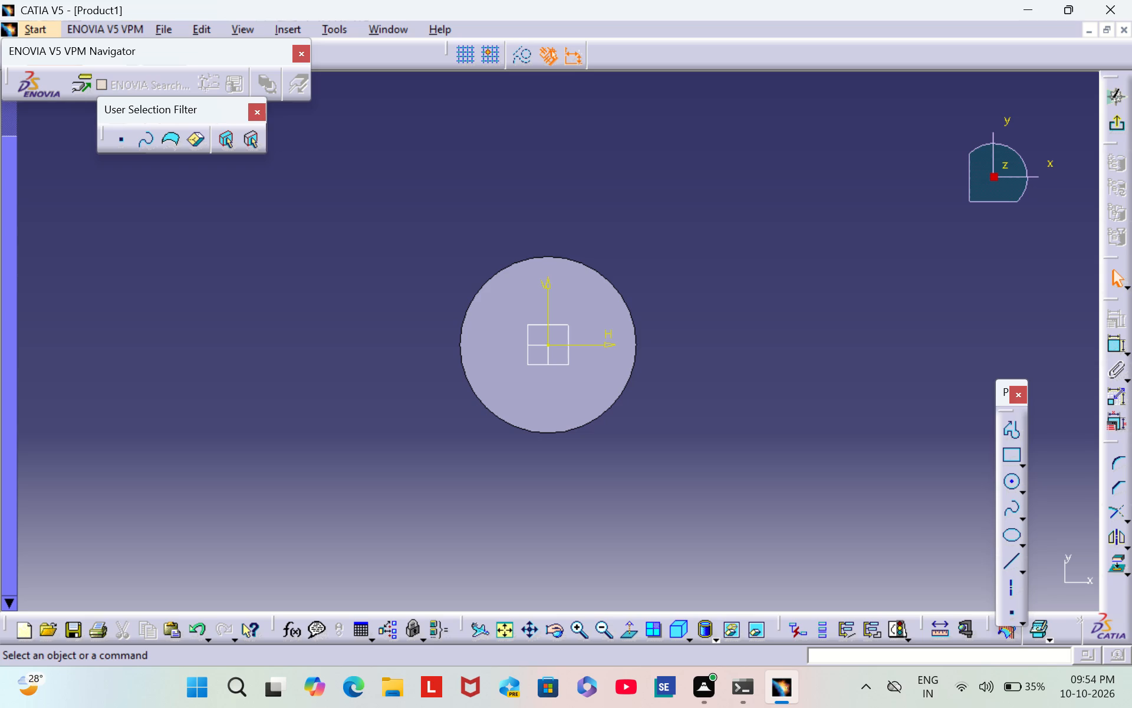
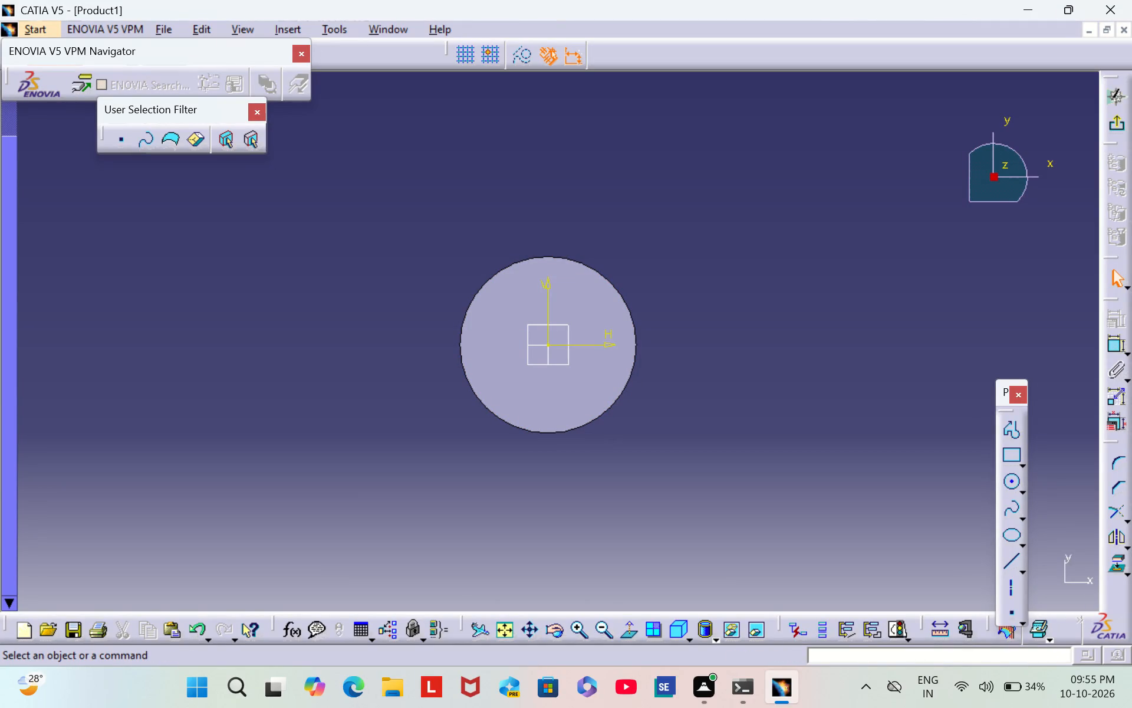
Sketch a circle about 52 mm in diameter, centred on the sketch origin of the disc face.
click(1011, 493)
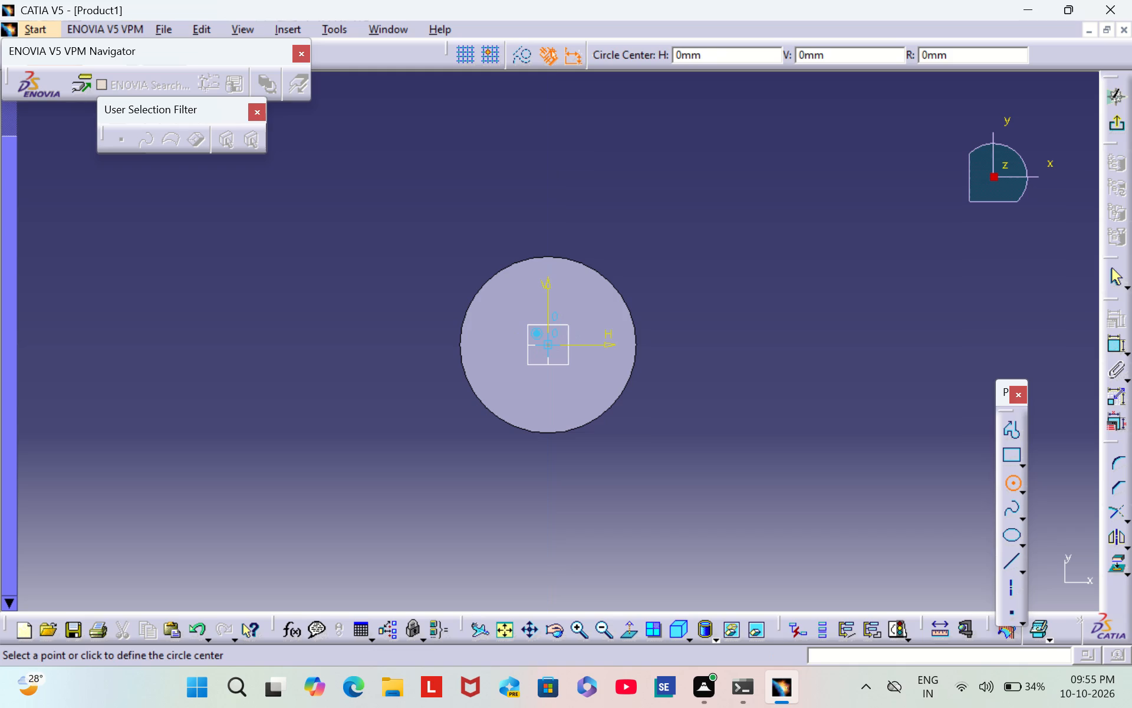
click(547, 346)
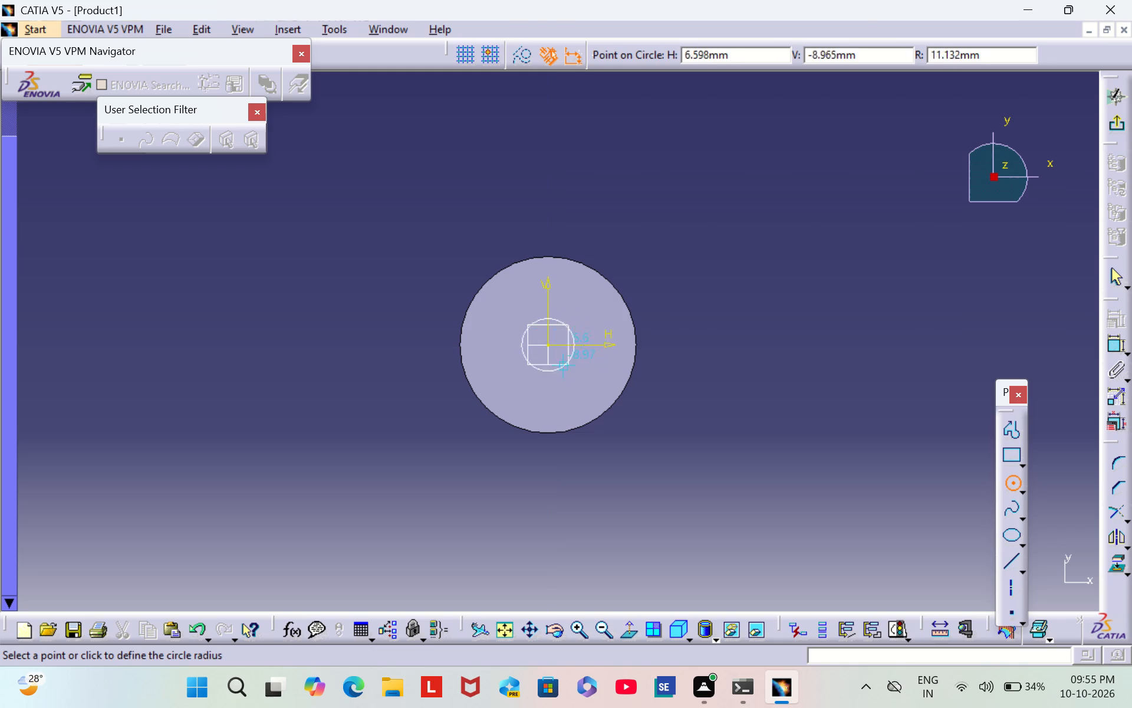
click(598, 377)
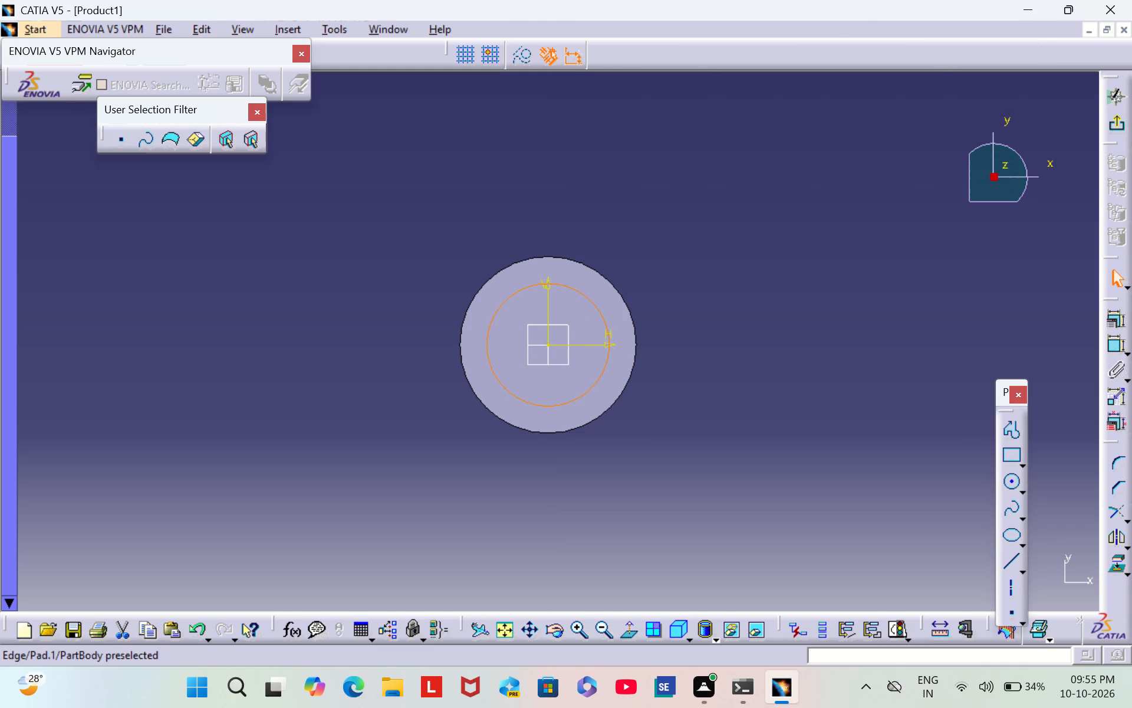
Dimension the sketched circle and set its diameter to 25 mm.
click(1117, 349)
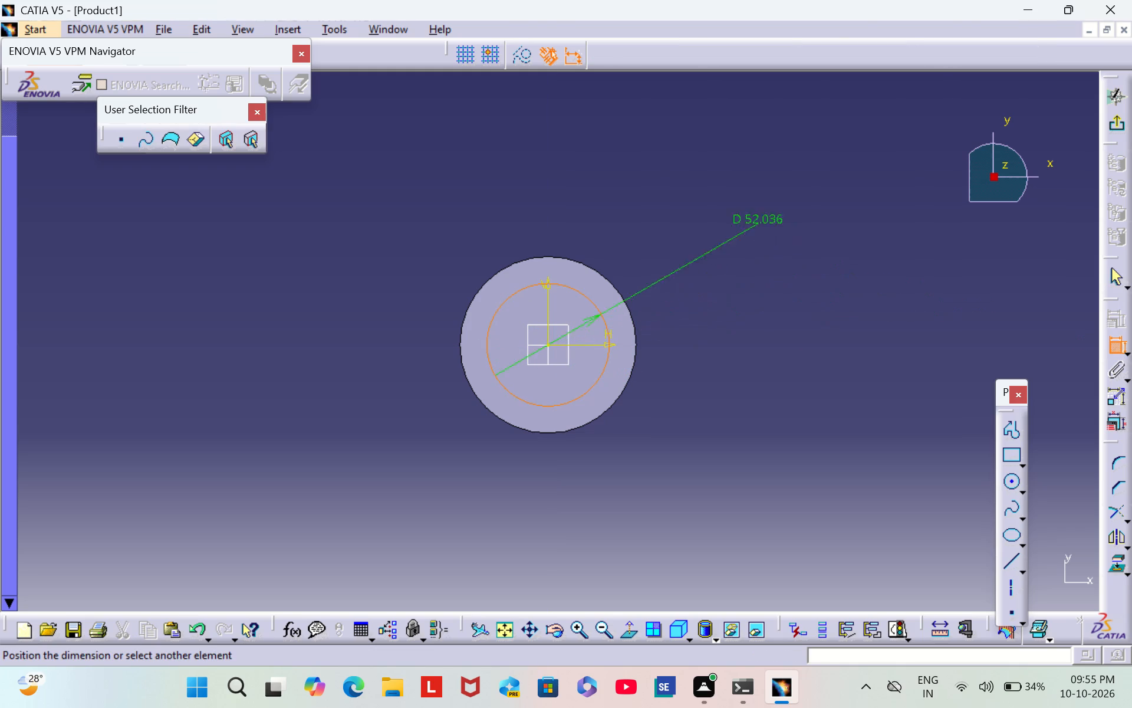
click(705, 152)
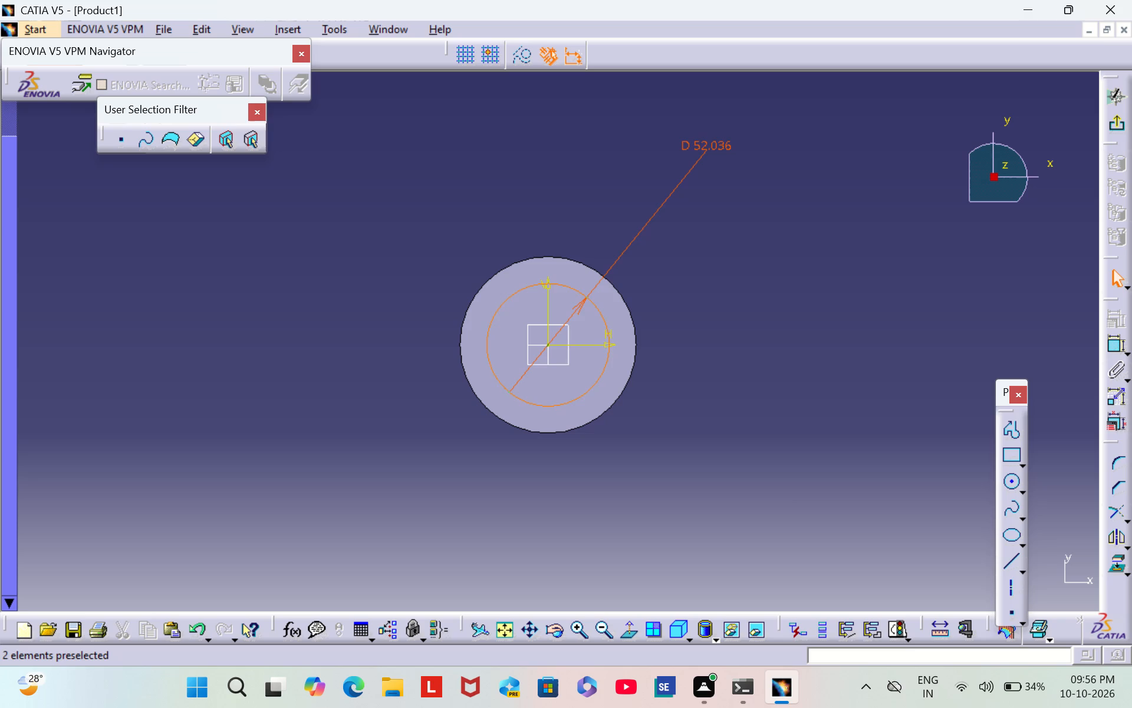
double_click(708, 146)
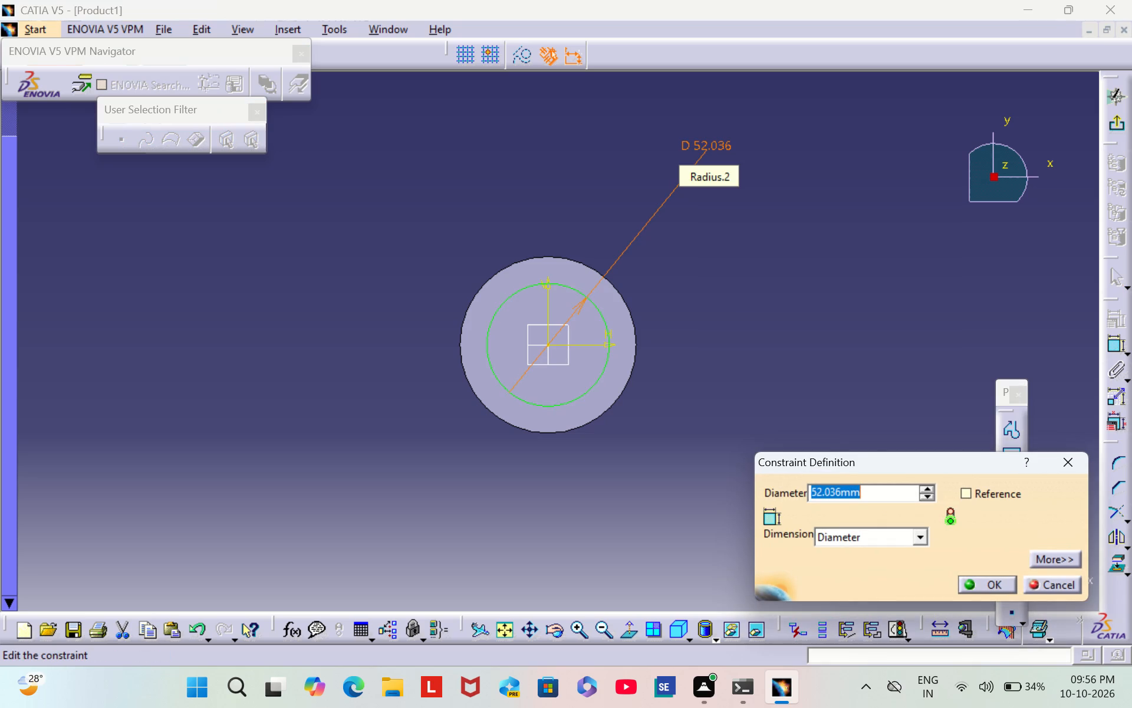
key(BackSpace)
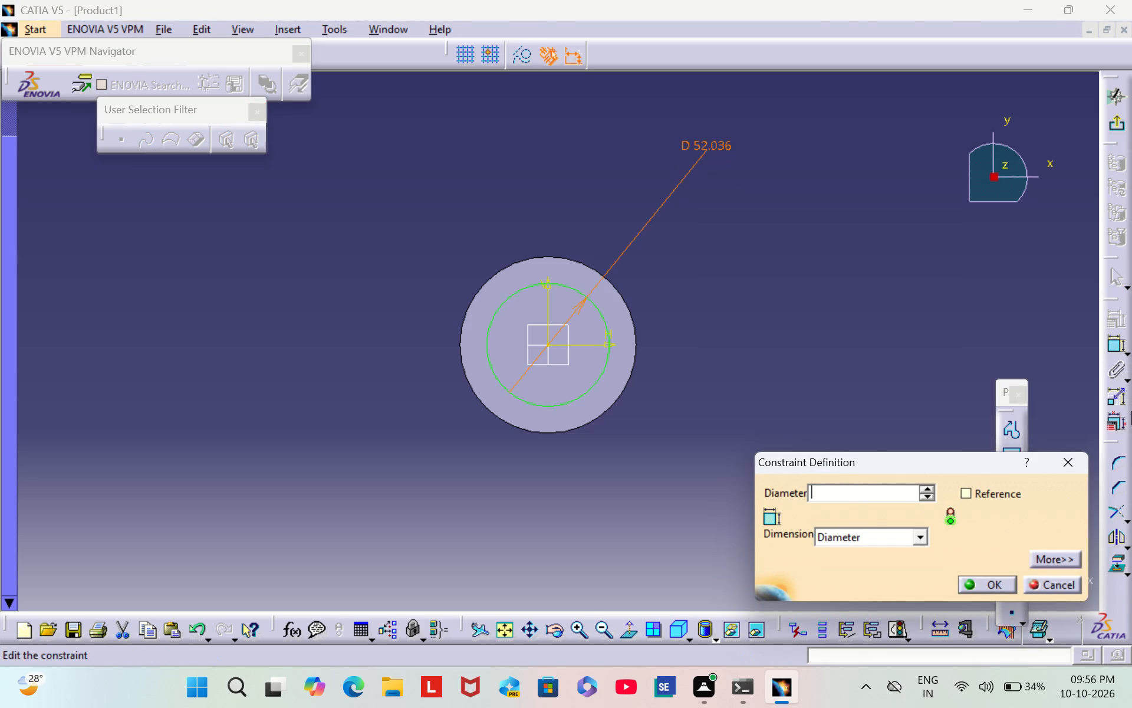
key(2)
key(5)
key(Return)
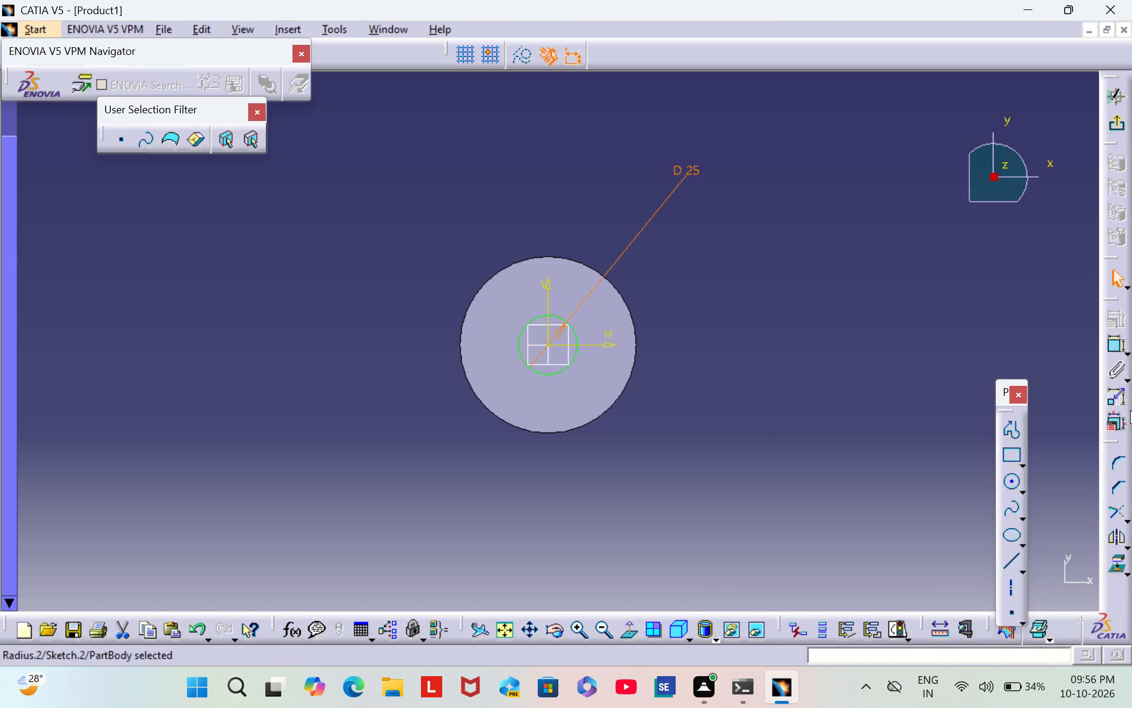
click(720, 279)
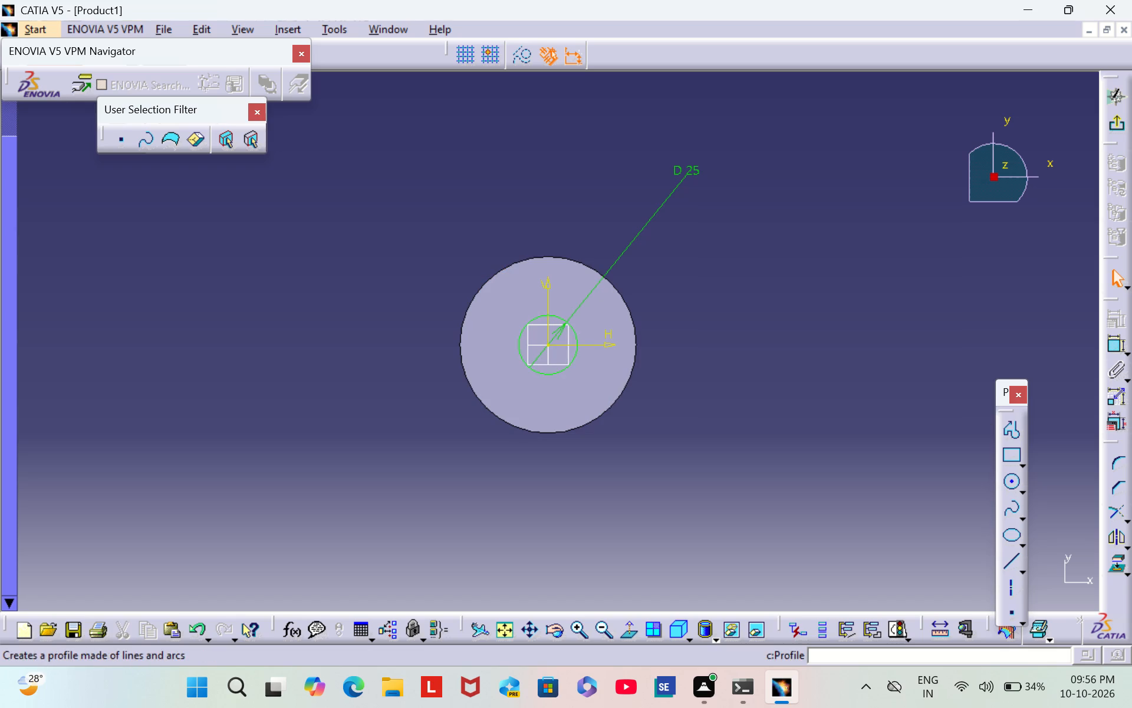
click(1111, 351)
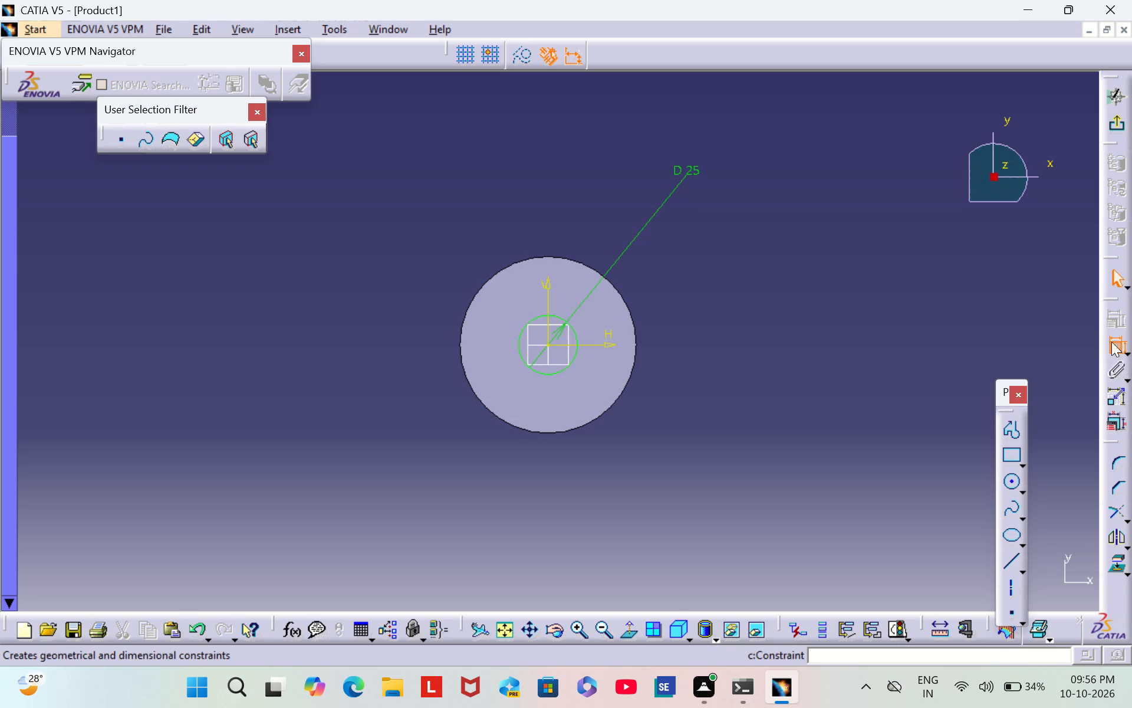
click(952, 244)
Exit the sketch and pad the 25 mm circle to a length of 16 mm.
click(1118, 123)
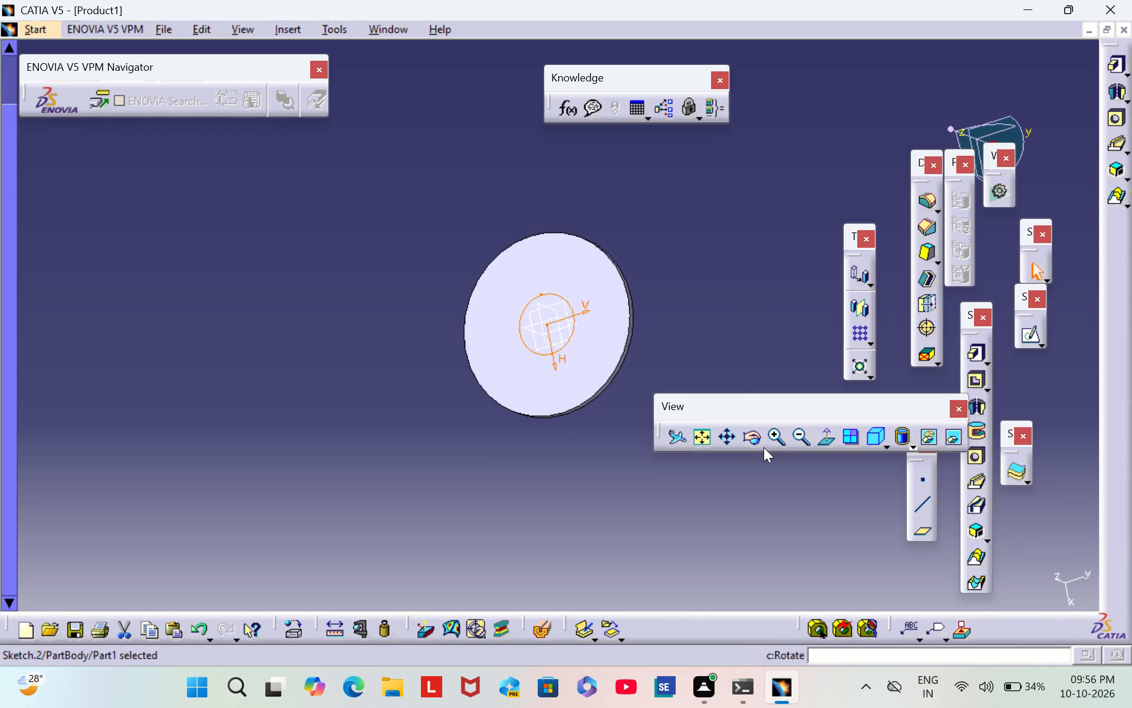
click(979, 355)
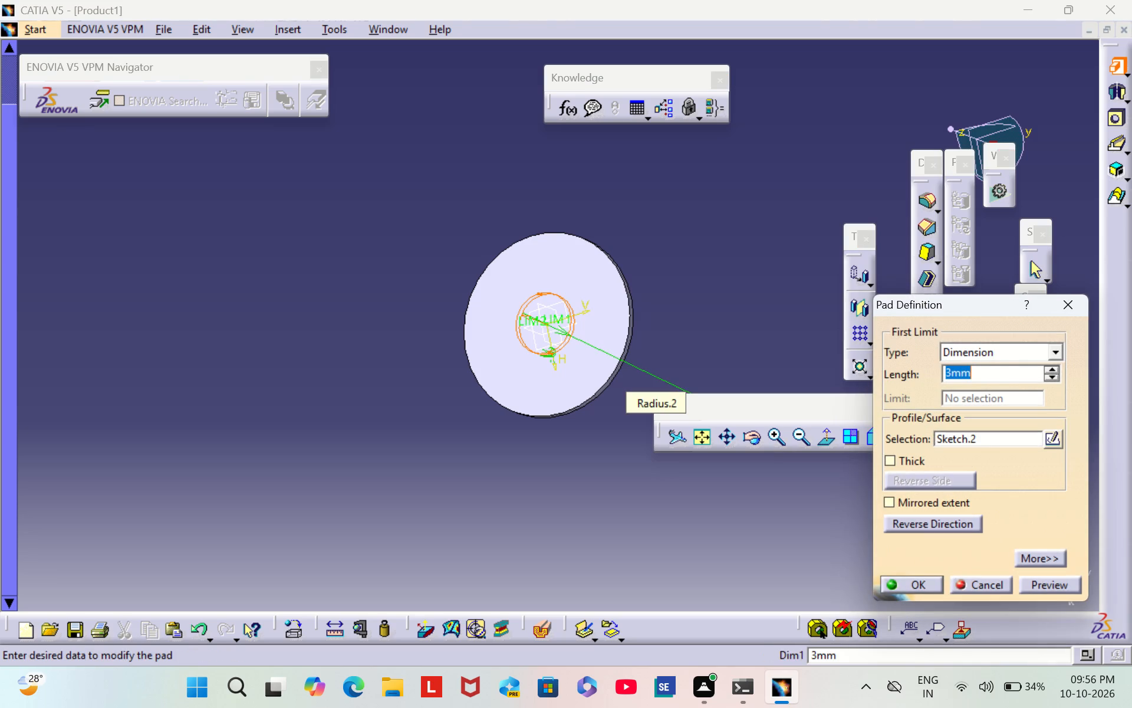
key(BackSpace)
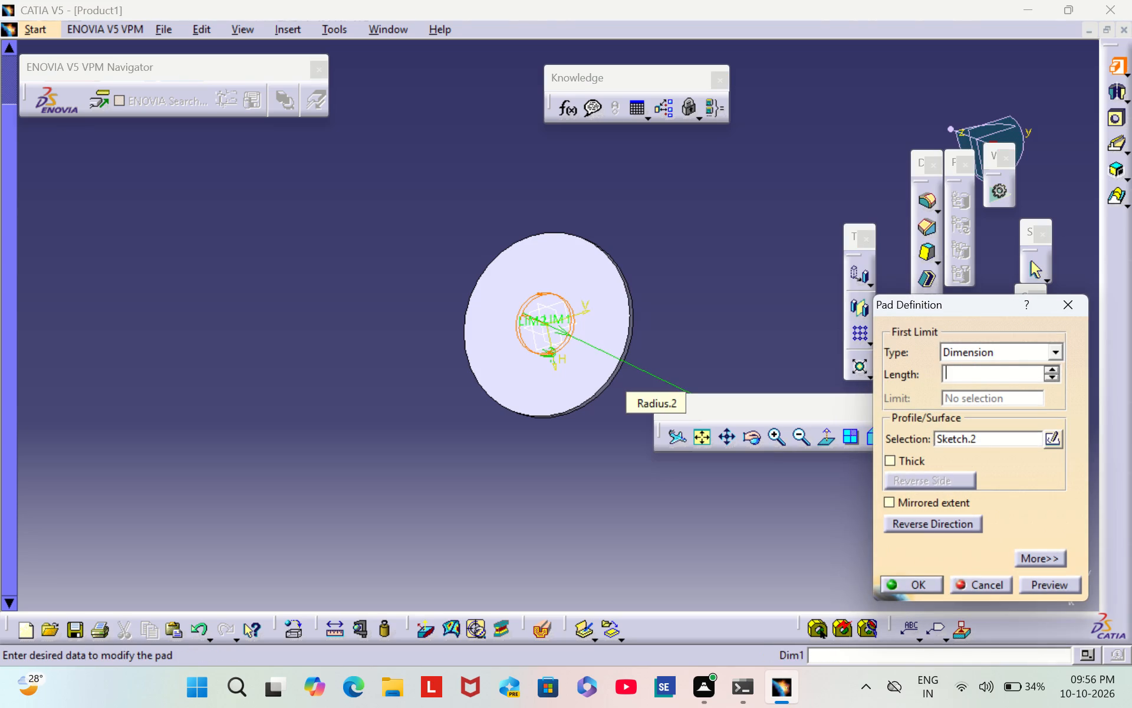
text(16)
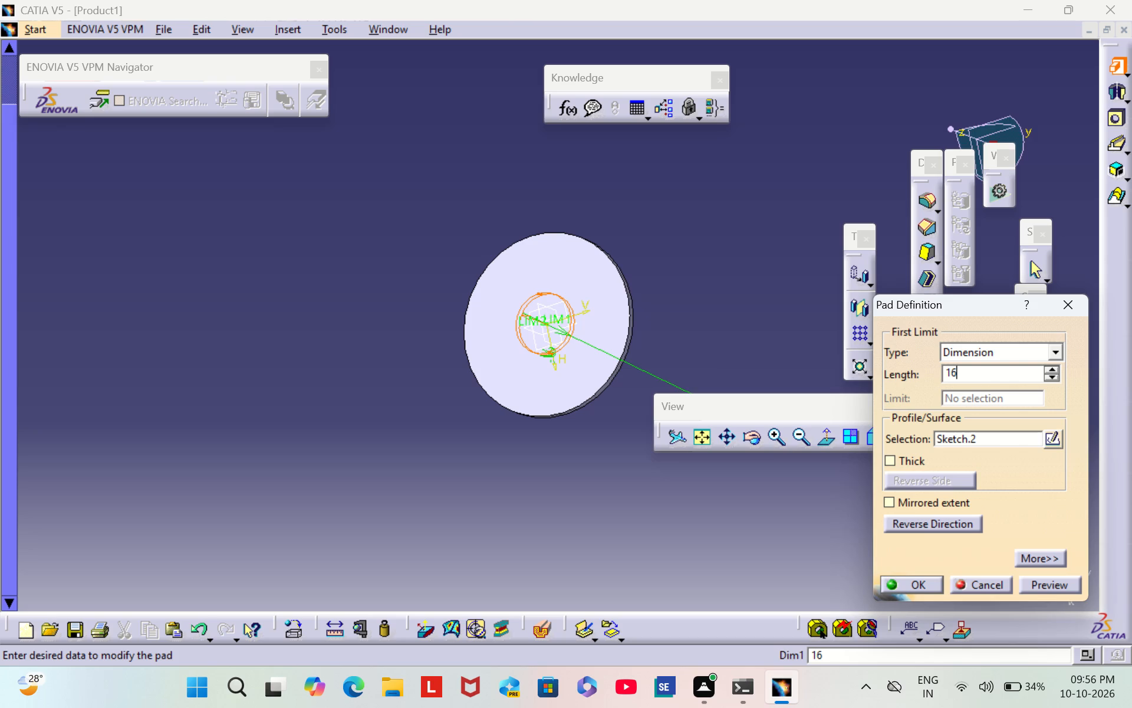
click(924, 580)
click(745, 329)
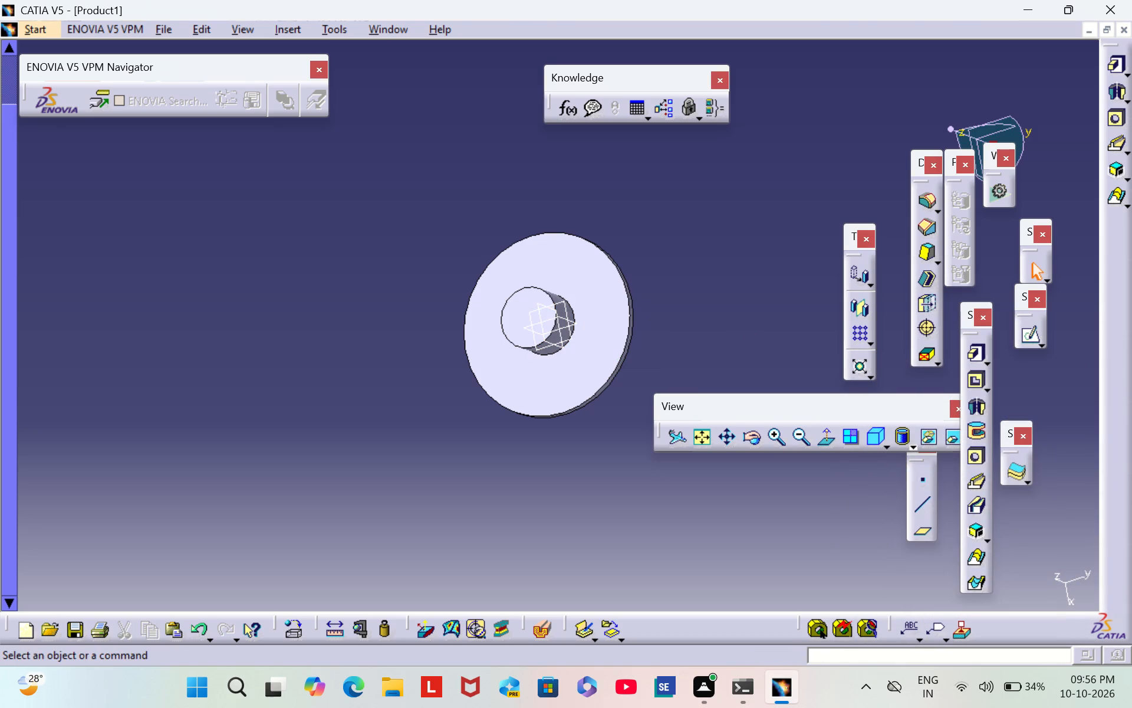
Examine the disc and its raised central boss from above, from the side and from underneath.
middle_drag(670, 334, 598, 502)
right_drag(670, 334, 598, 502)
scroll(670, 334, down, 1)
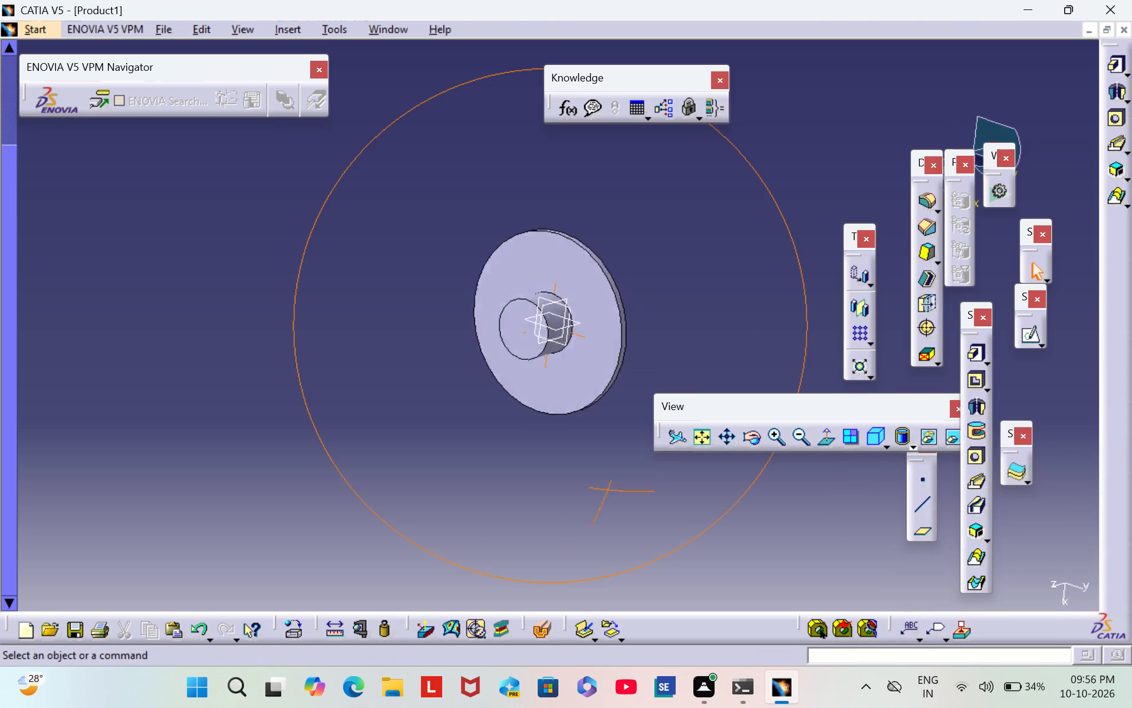
middle_drag(598, 502, 817, 233)
right_drag(598, 502, 817, 233)
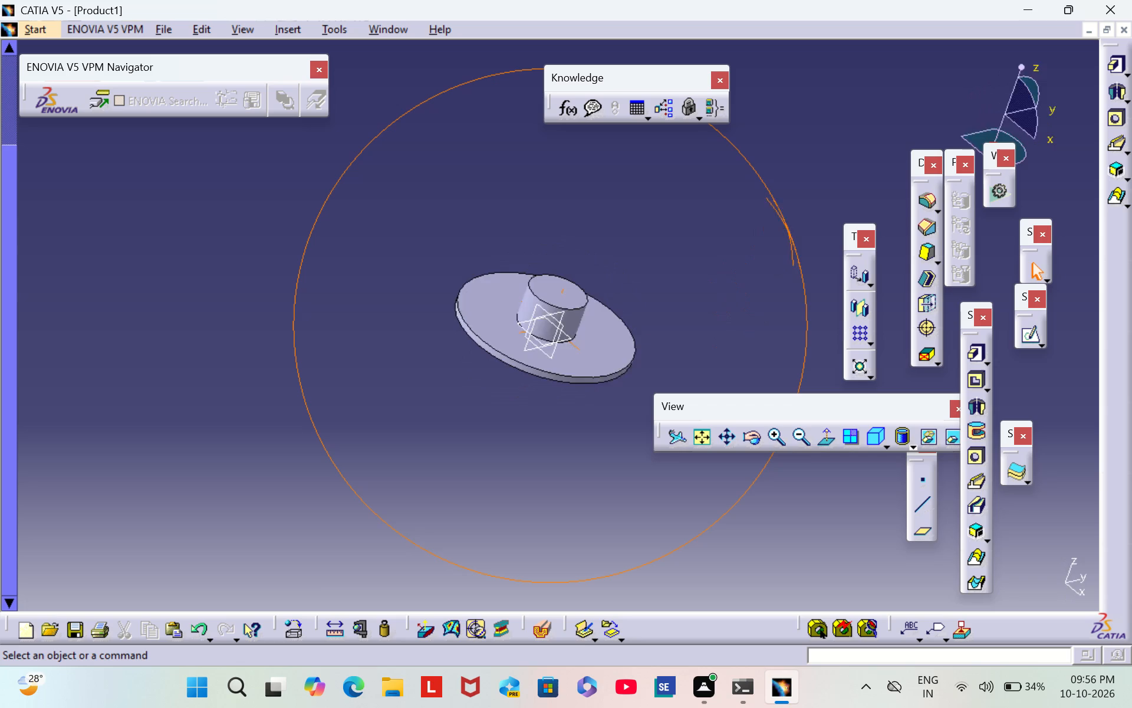
middle_drag(817, 233, 820, 182)
right_drag(817, 233, 820, 182)
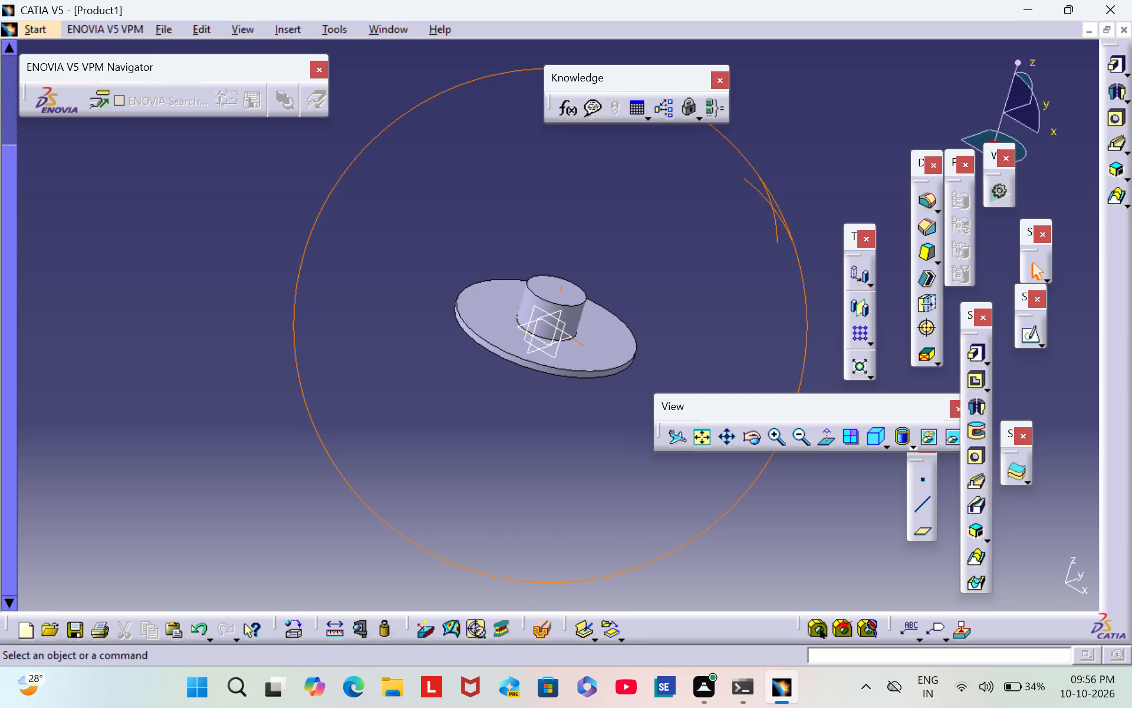
middle_drag(820, 182, 820, 183)
right_drag(820, 182, 820, 183)
scroll(820, 183, up, 1)
scroll(657, 345, down, 1)
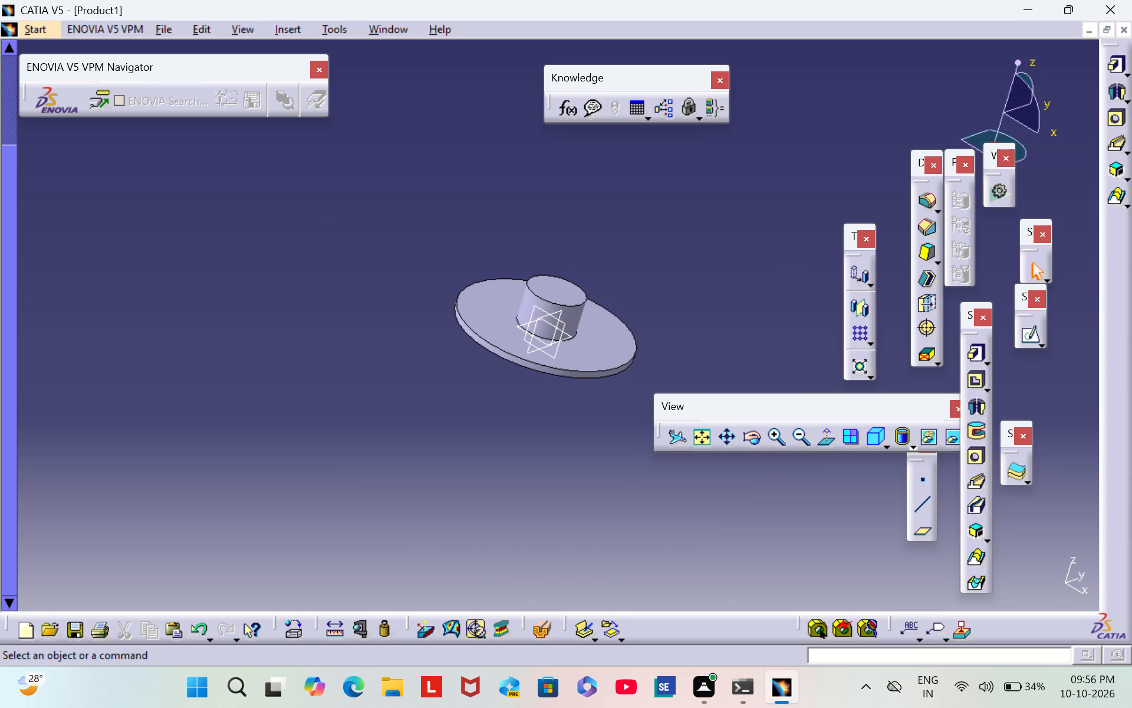
right_drag(697, 309, 720, 336)
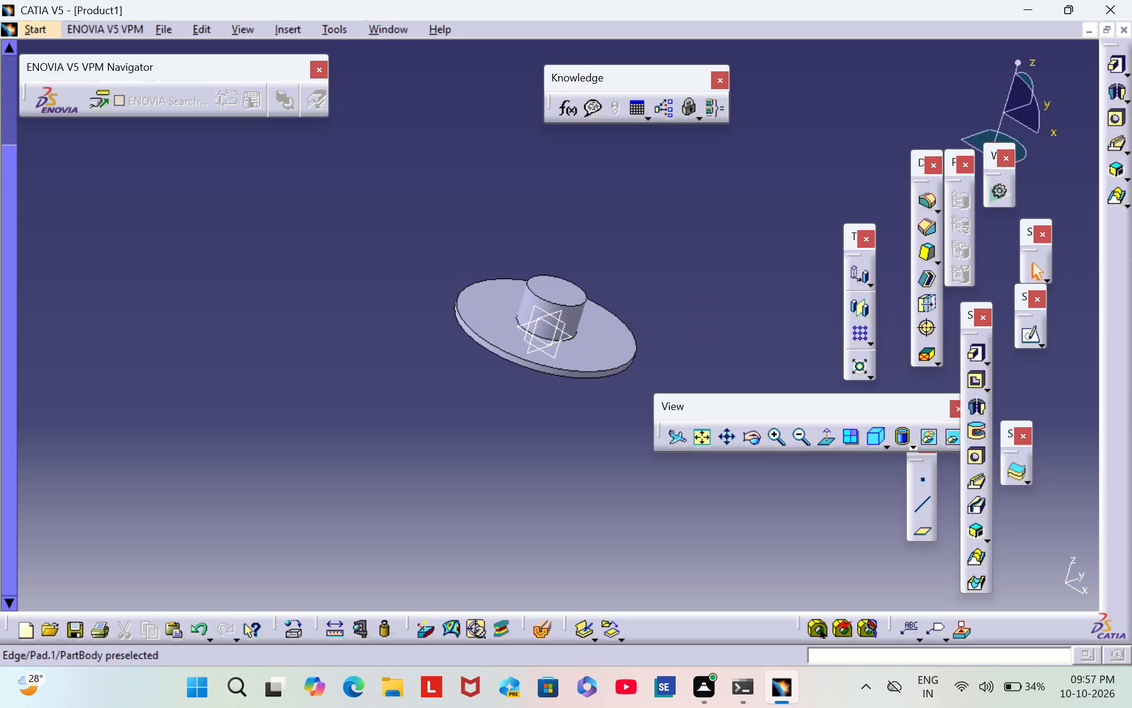
right_drag(720, 336, 720, 336)
scroll(705, 347, down, 1)
middle_drag(680, 357, 857, 99)
right_drag(680, 357, 857, 99)
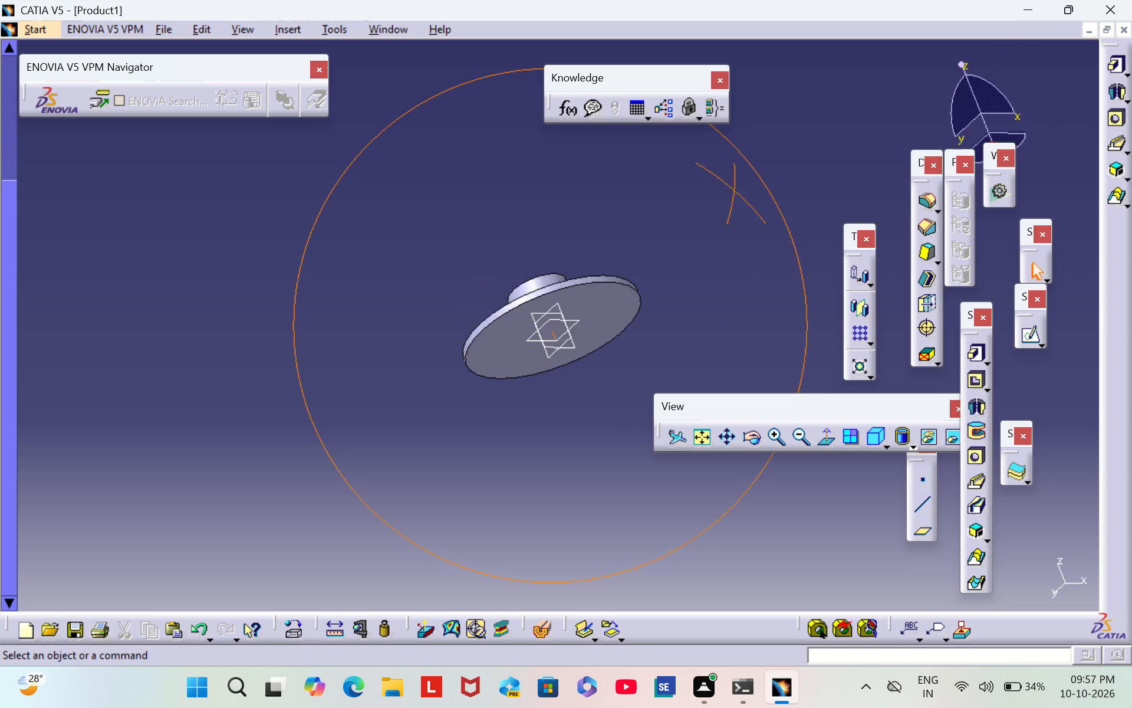
right_drag(857, 99, 625, 326)
middle_drag(857, 99, 625, 326)
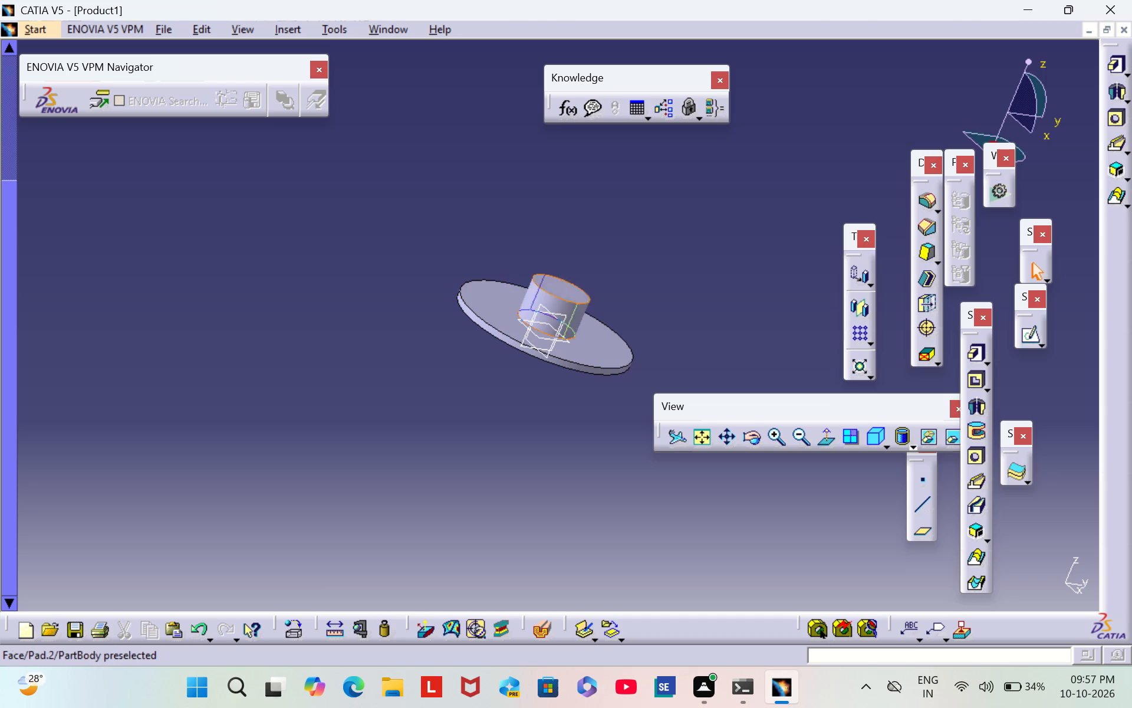
scroll(631, 286, down, 1)
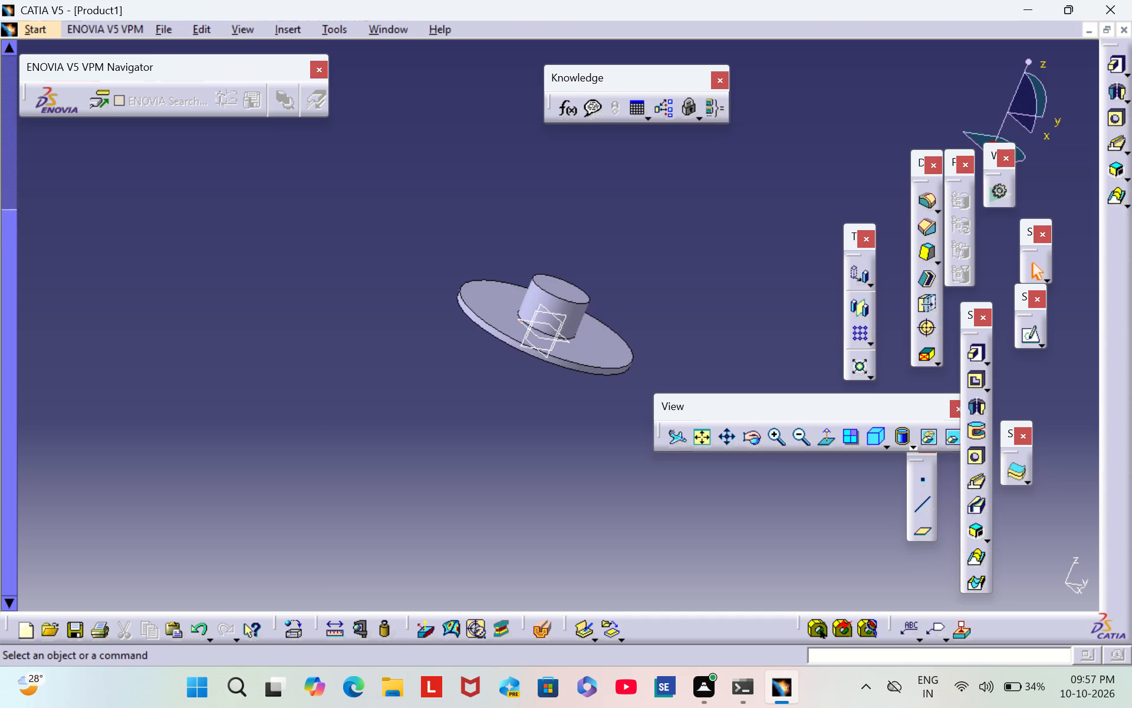
middle_drag(630, 284, 607, 351)
scroll(630, 284, down, 1)
right_drag(629, 283, 607, 351)
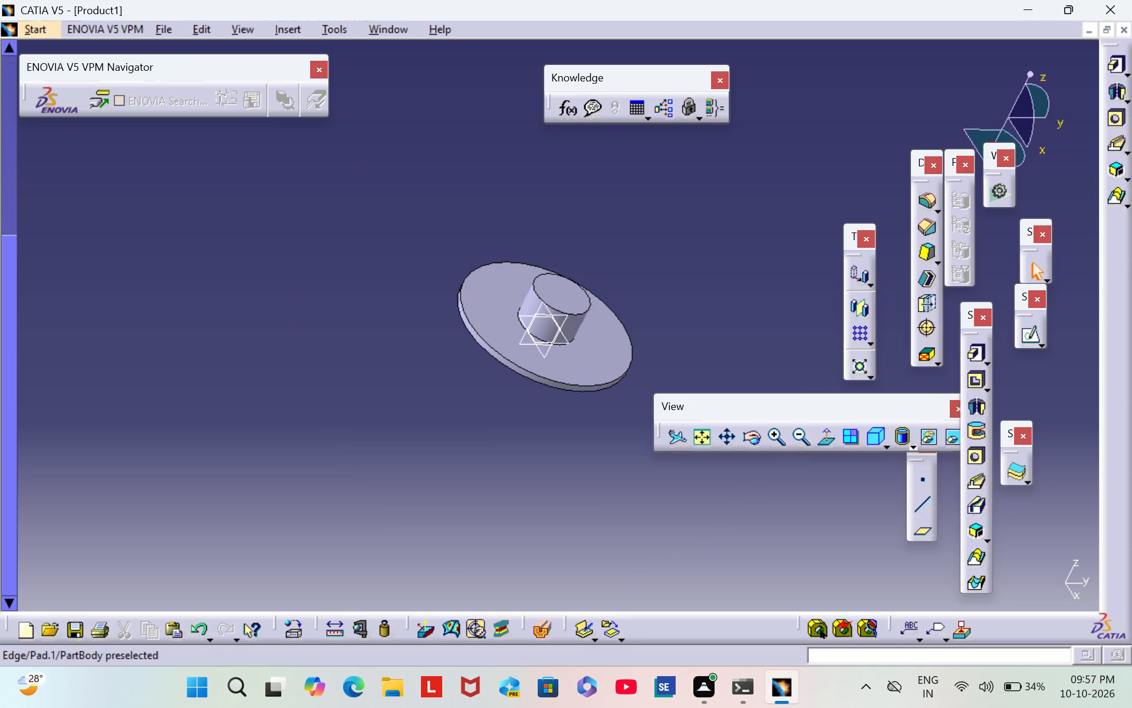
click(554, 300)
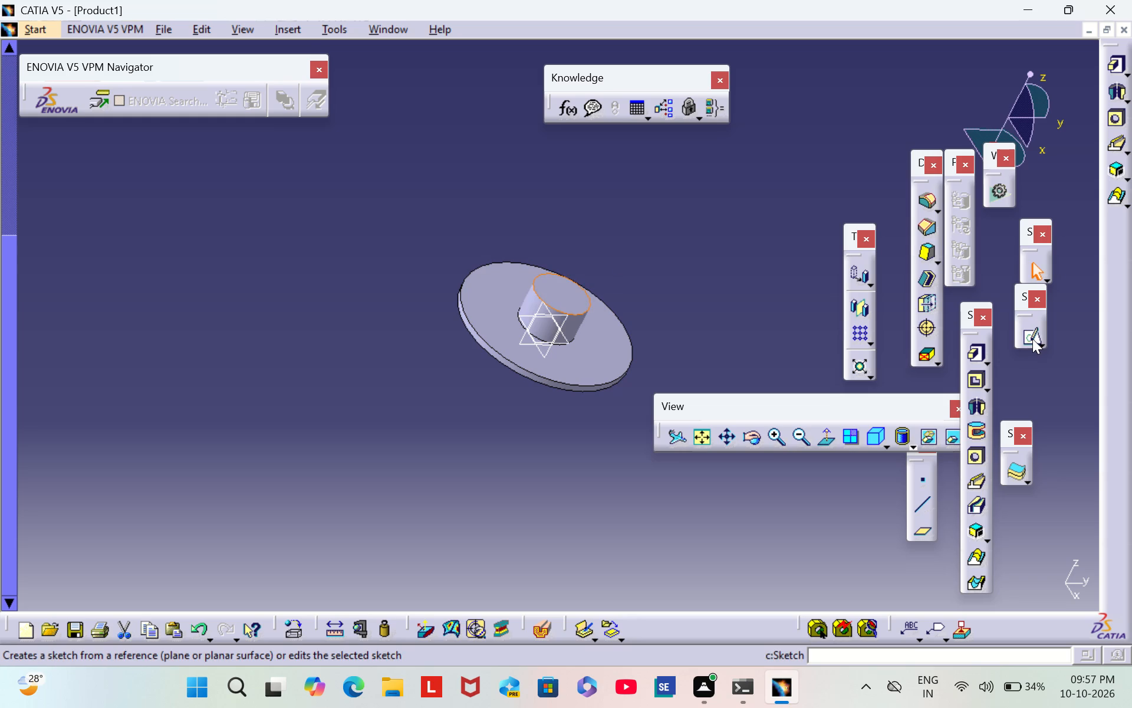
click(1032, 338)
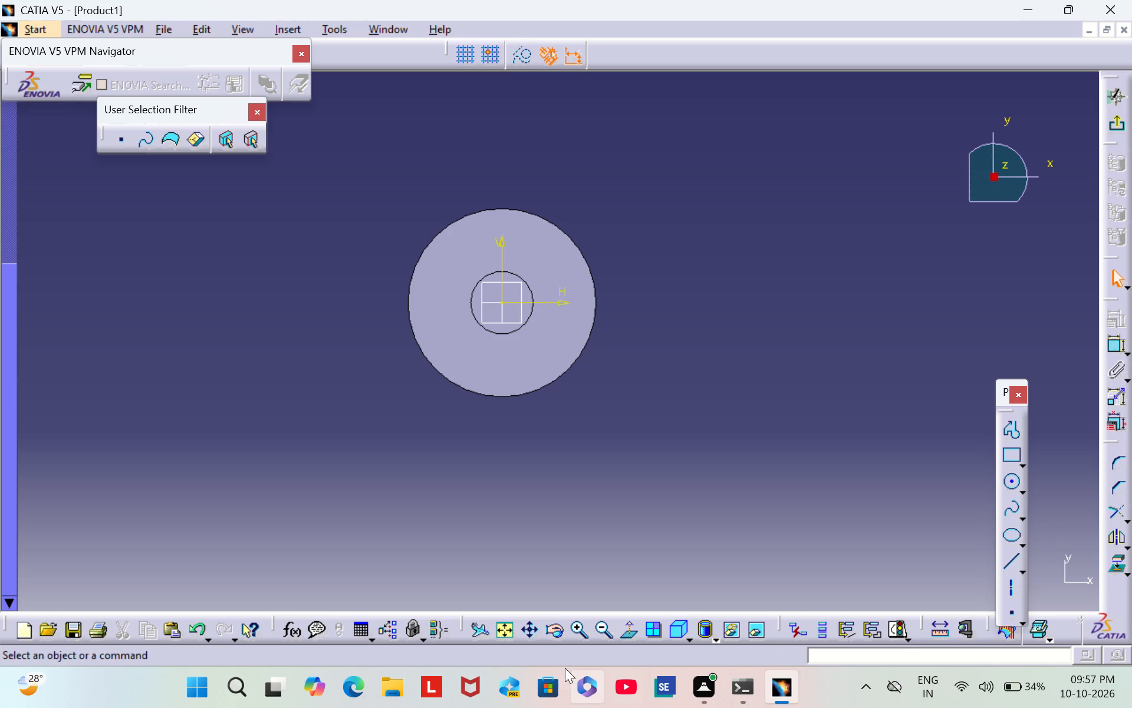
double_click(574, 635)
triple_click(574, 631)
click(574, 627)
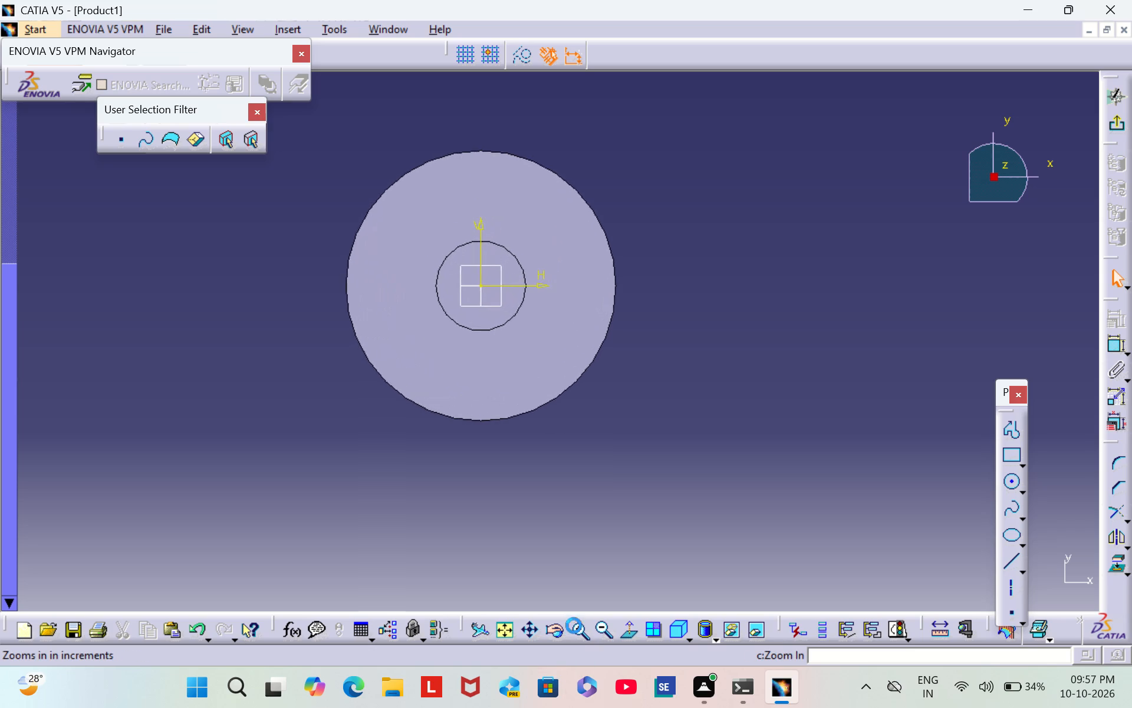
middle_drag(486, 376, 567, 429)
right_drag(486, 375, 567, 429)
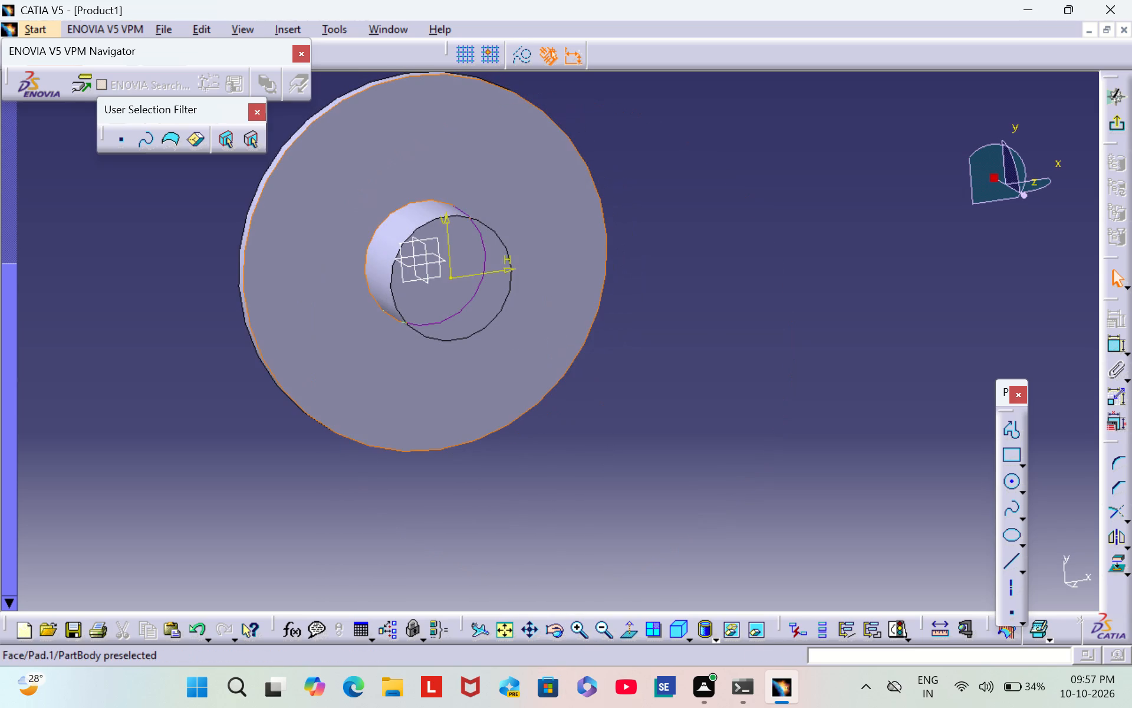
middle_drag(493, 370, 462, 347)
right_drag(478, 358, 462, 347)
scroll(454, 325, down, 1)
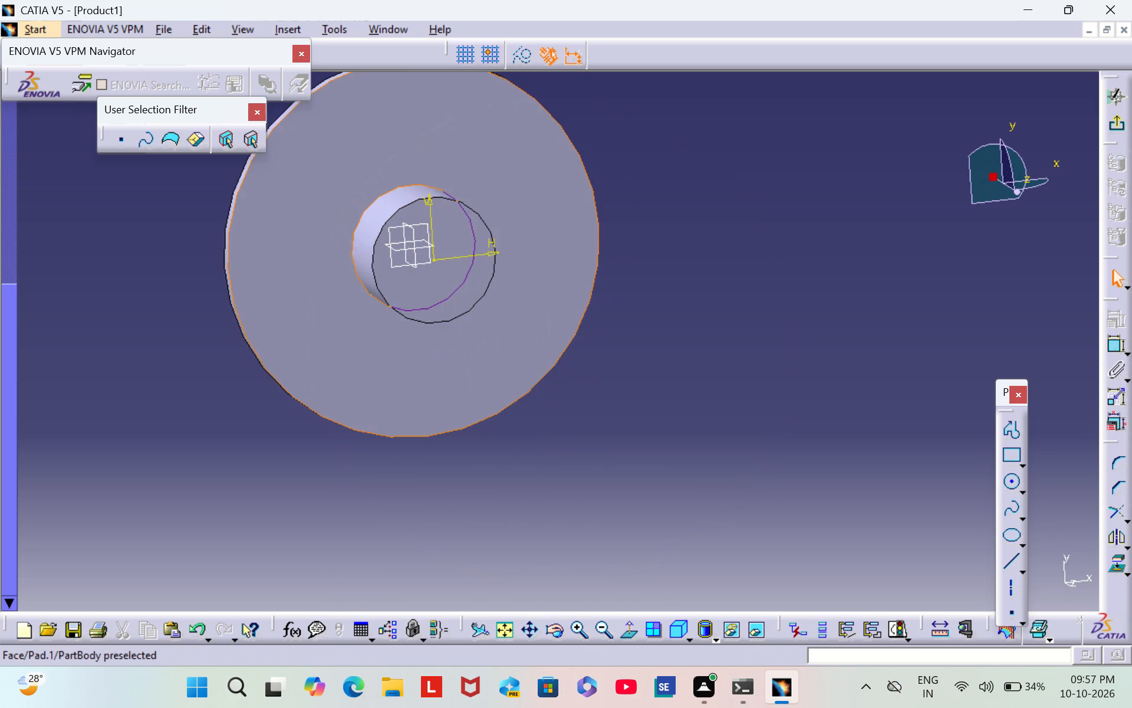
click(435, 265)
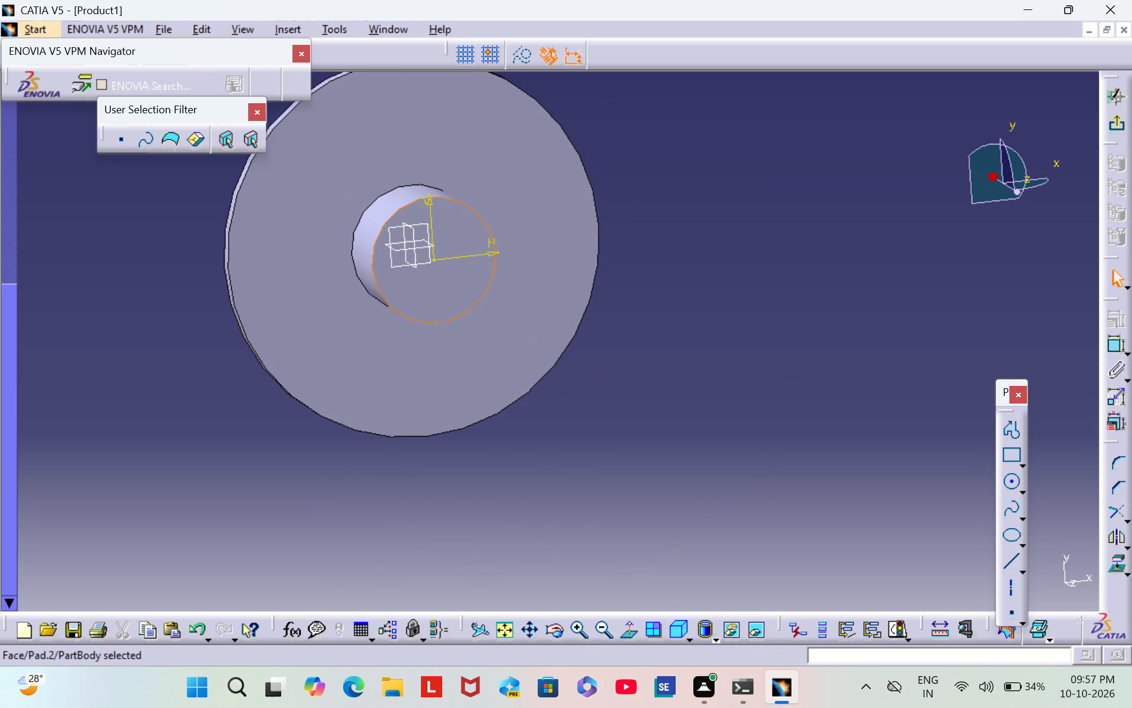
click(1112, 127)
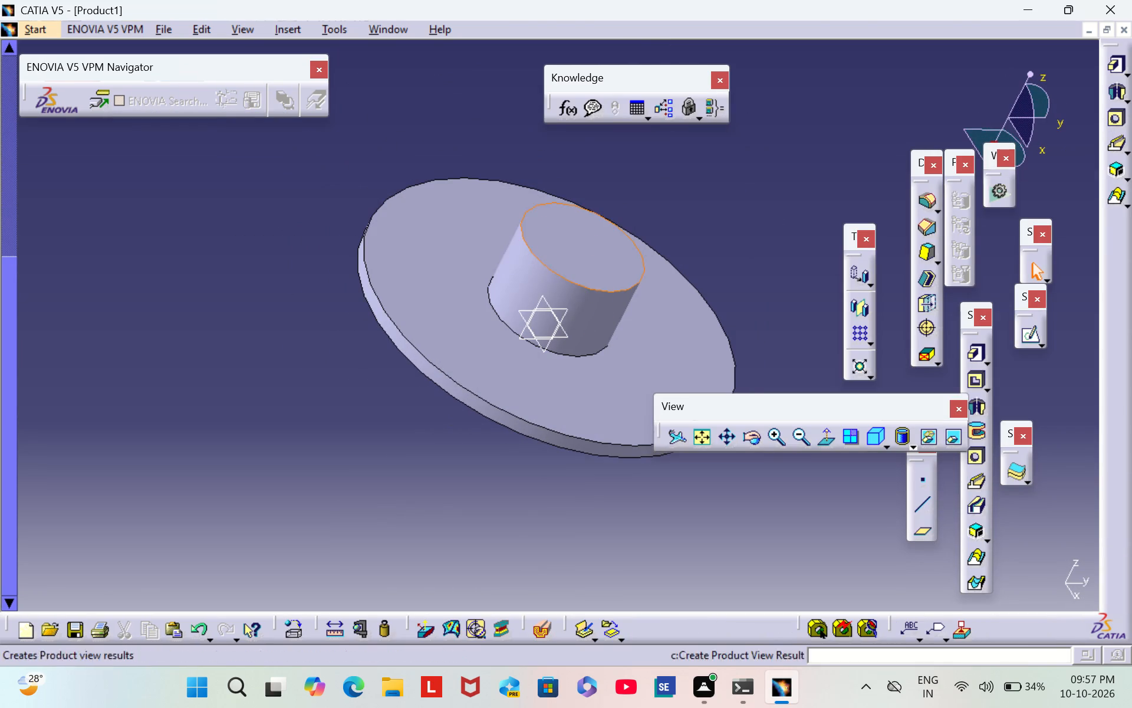
Open a new sketch on the flat circular end face of the central boss.
click(587, 244)
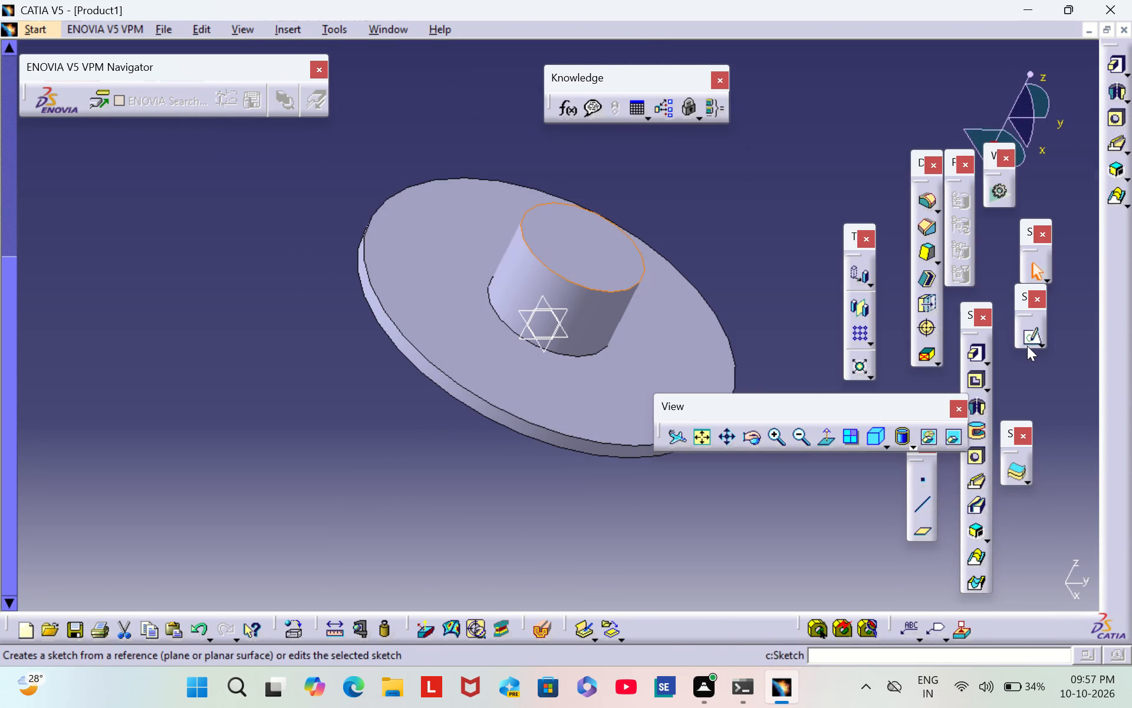
click(1026, 340)
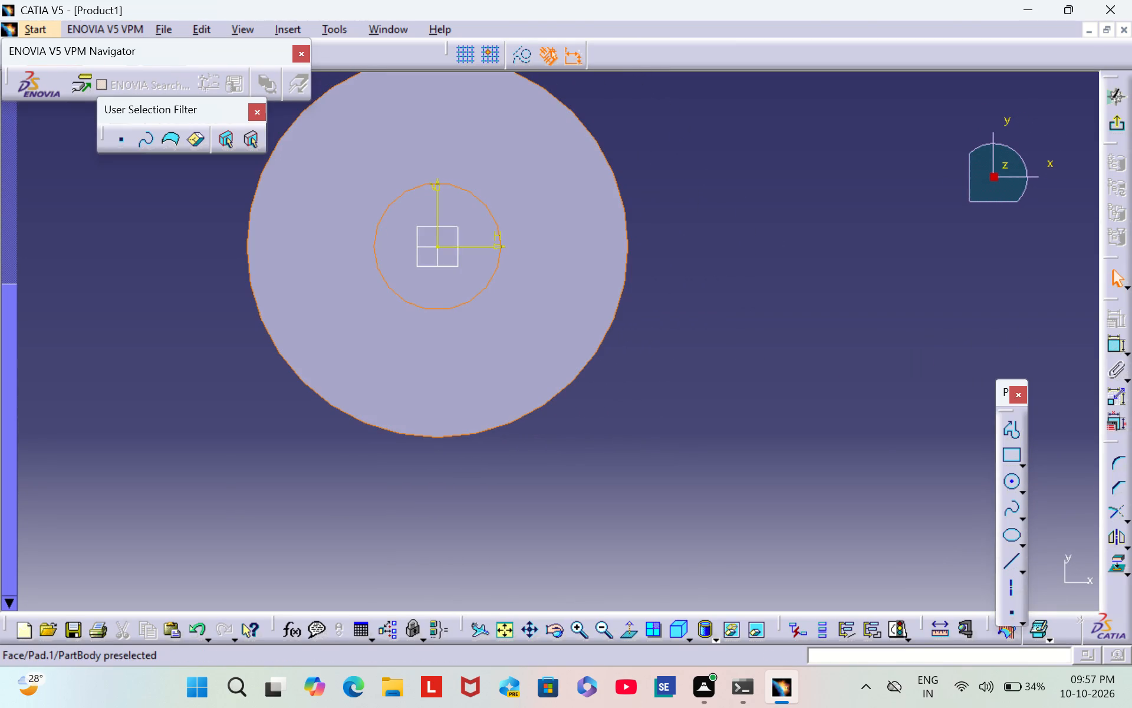
middle_drag(518, 235, 632, 314)
scroll(519, 235, down, 1)
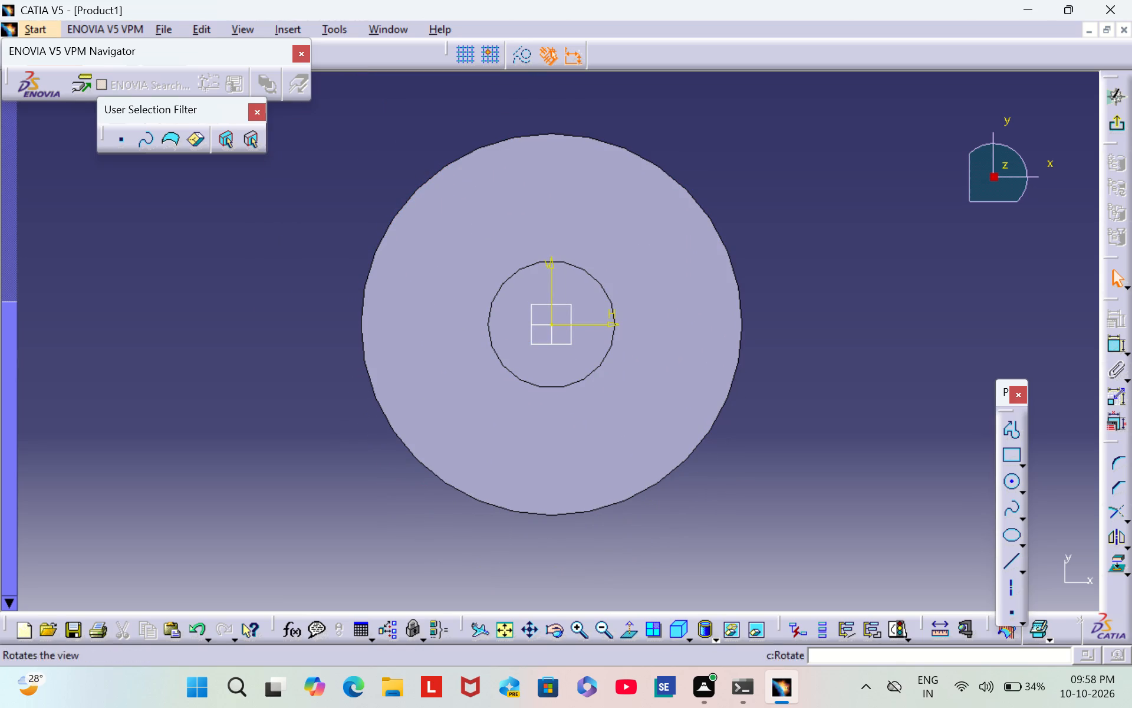
Sketch a circle about 16 mm in diameter on the boss end face, centred on the sketch origin.
click(1016, 488)
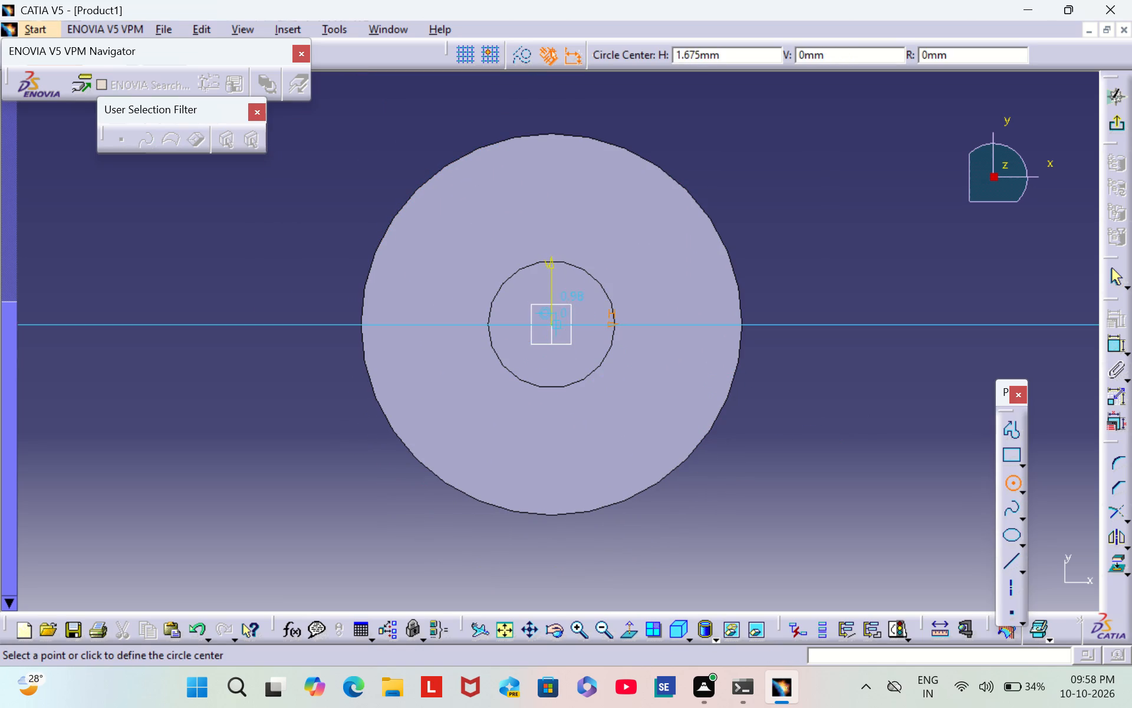
click(550, 324)
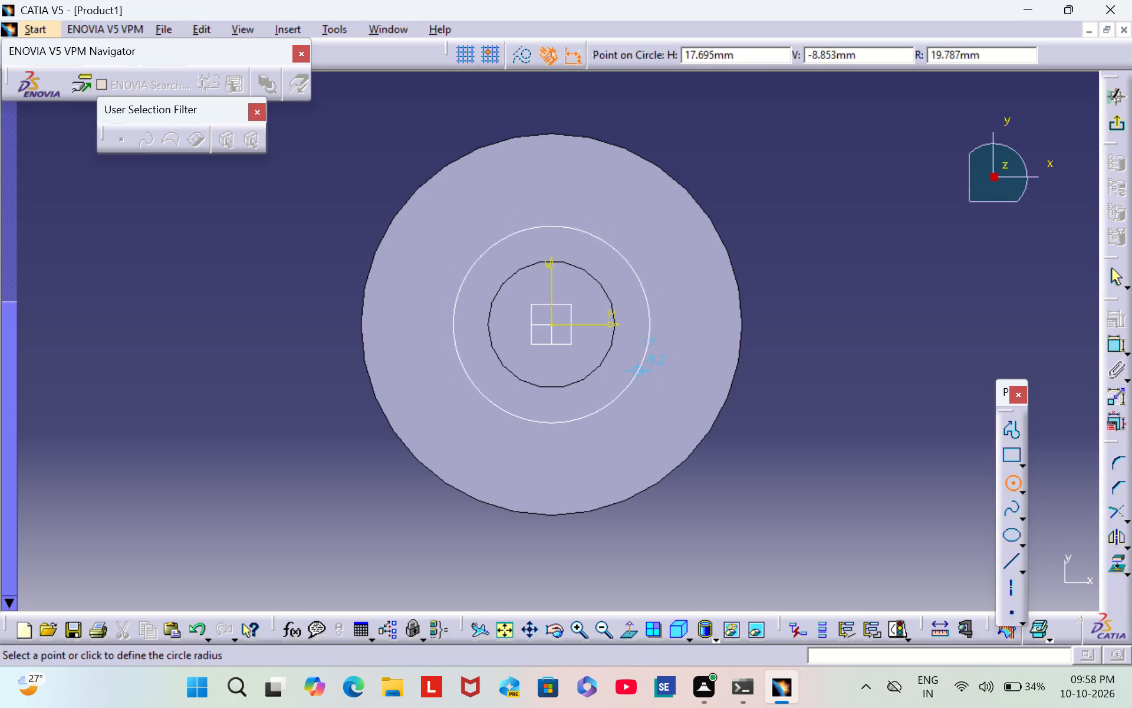
click(583, 349)
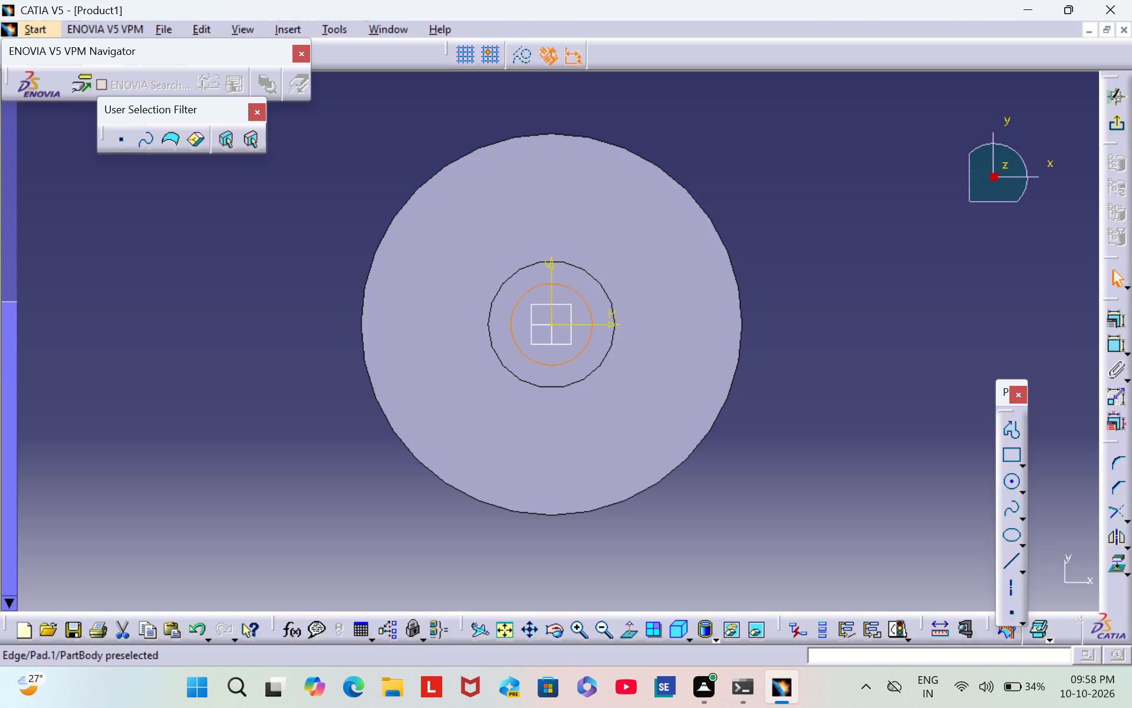
Dimension the new circle on the boss face and set its diameter to 14 mm.
click(1113, 347)
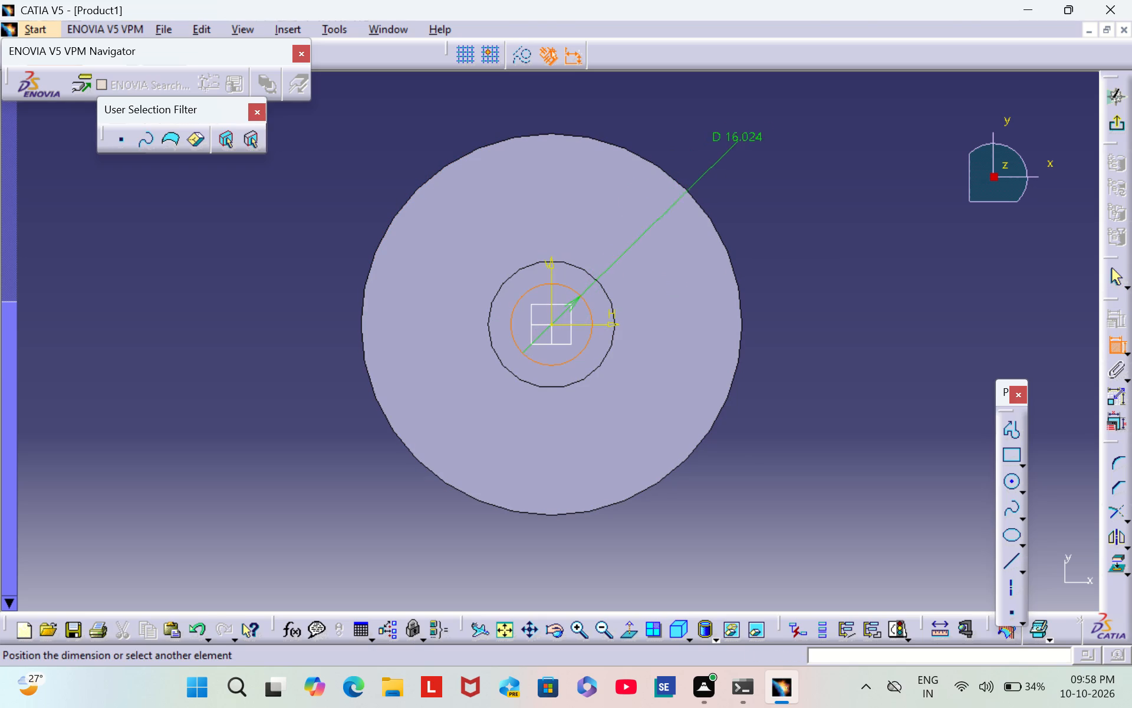
click(787, 146)
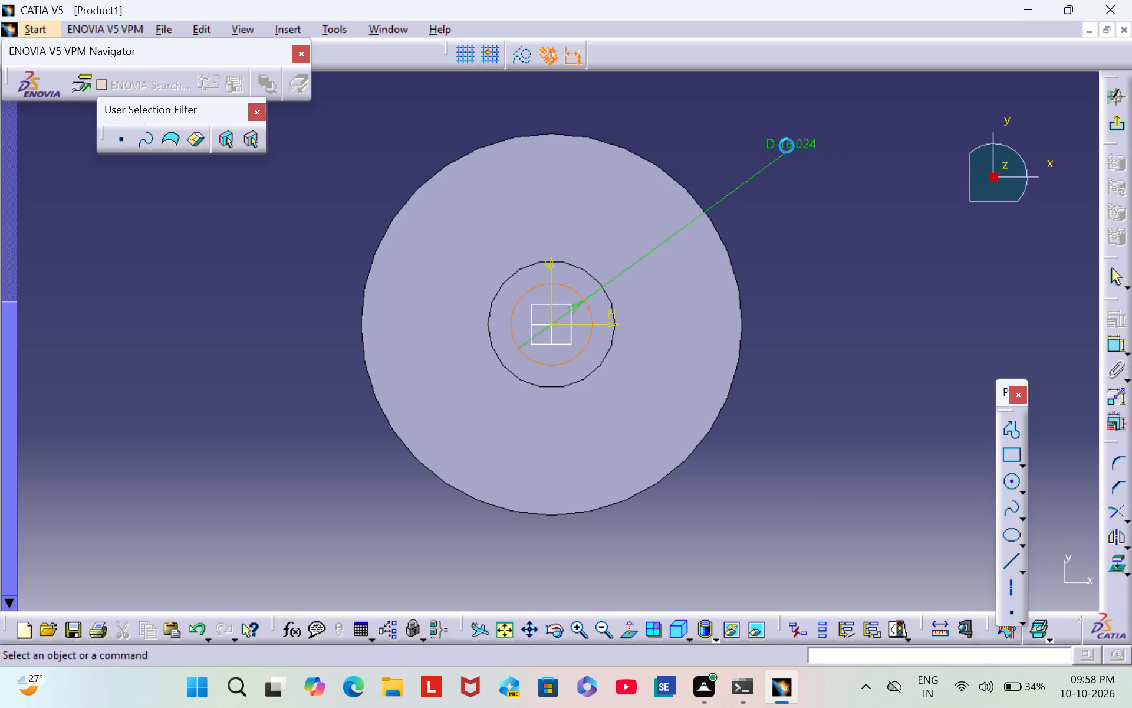
double_click(795, 145)
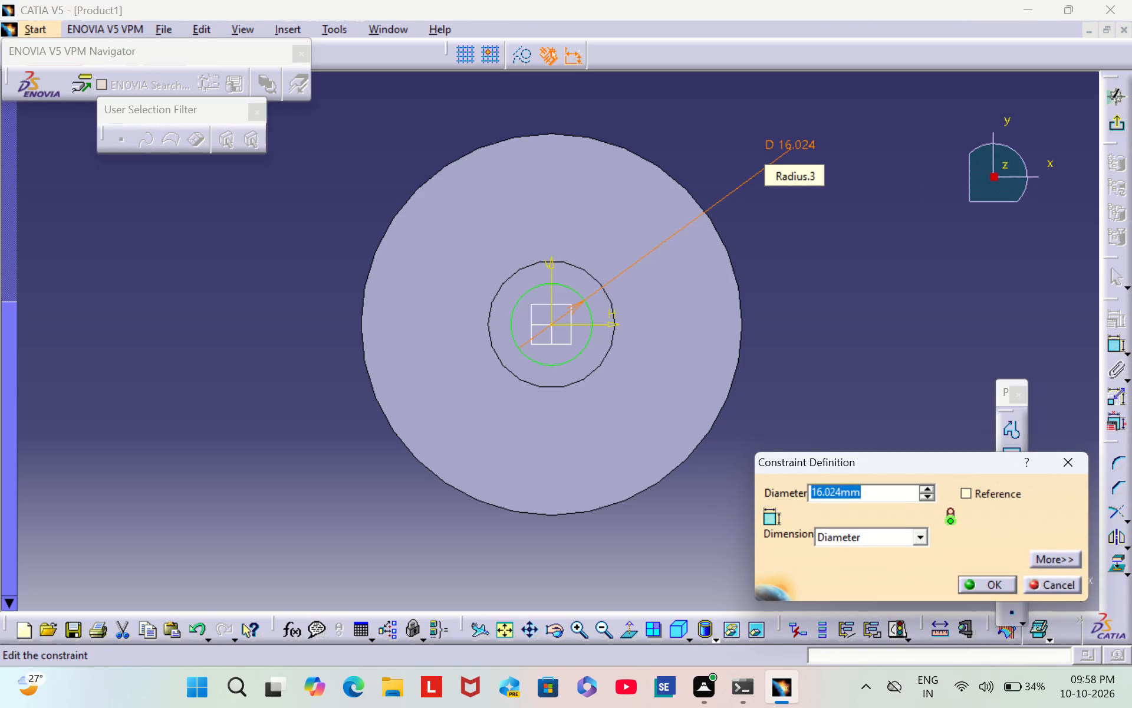
key(BackSpace)
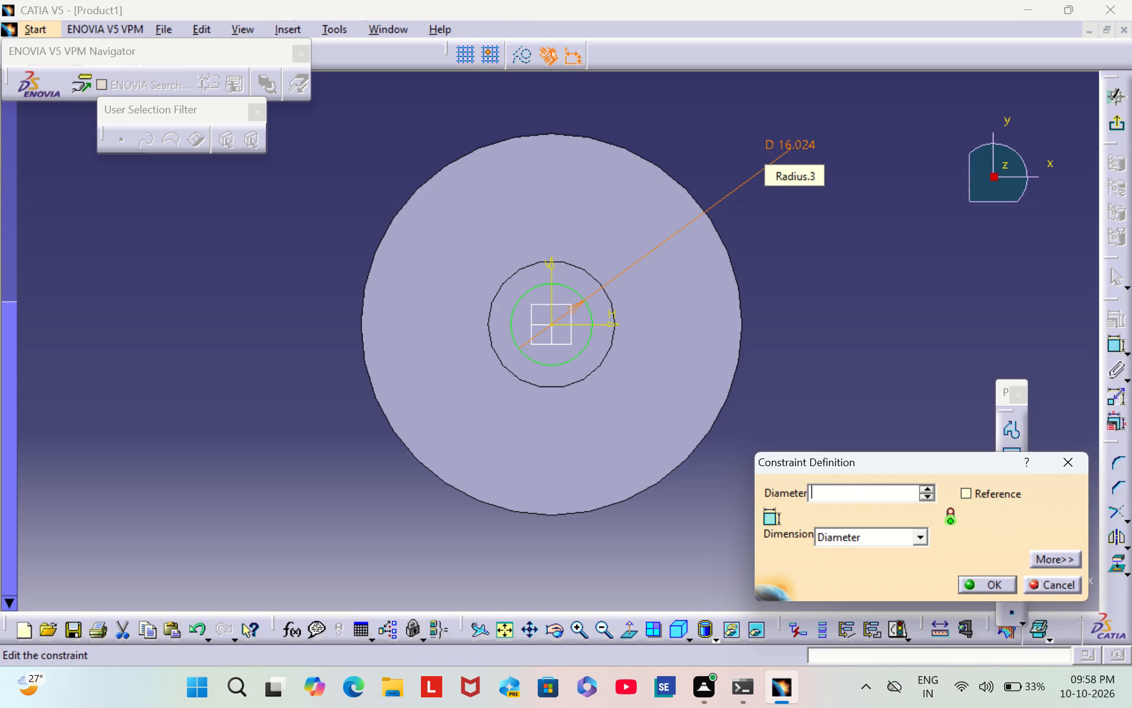
text(14)
key(Return)
click(840, 176)
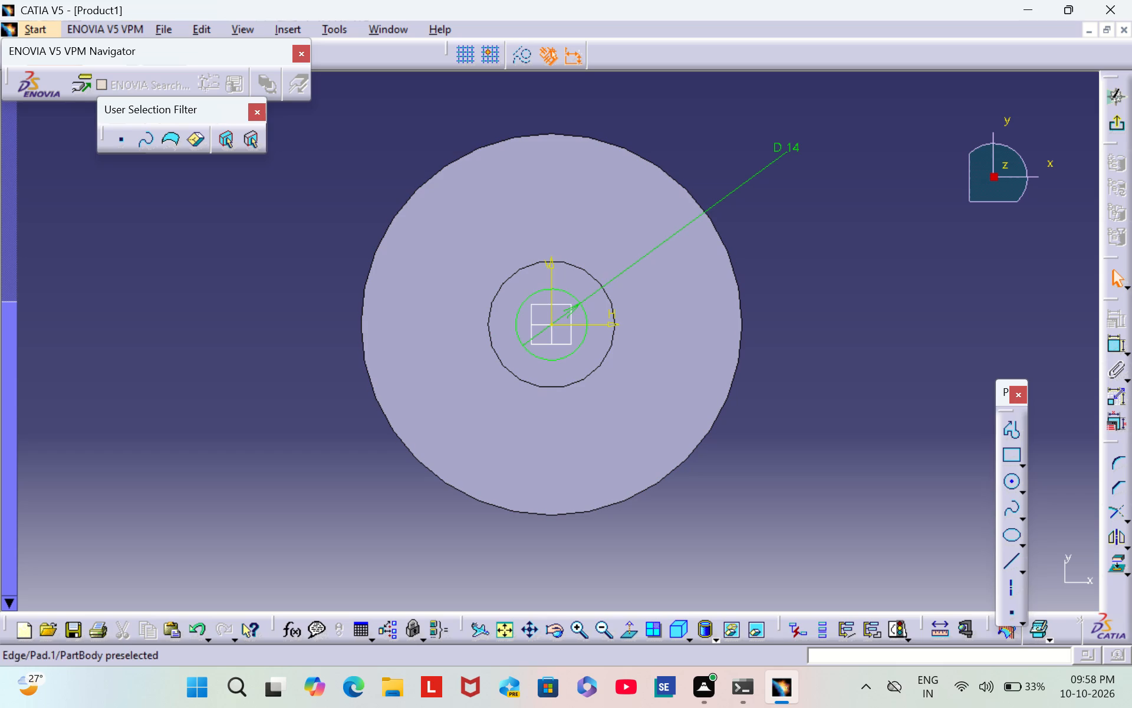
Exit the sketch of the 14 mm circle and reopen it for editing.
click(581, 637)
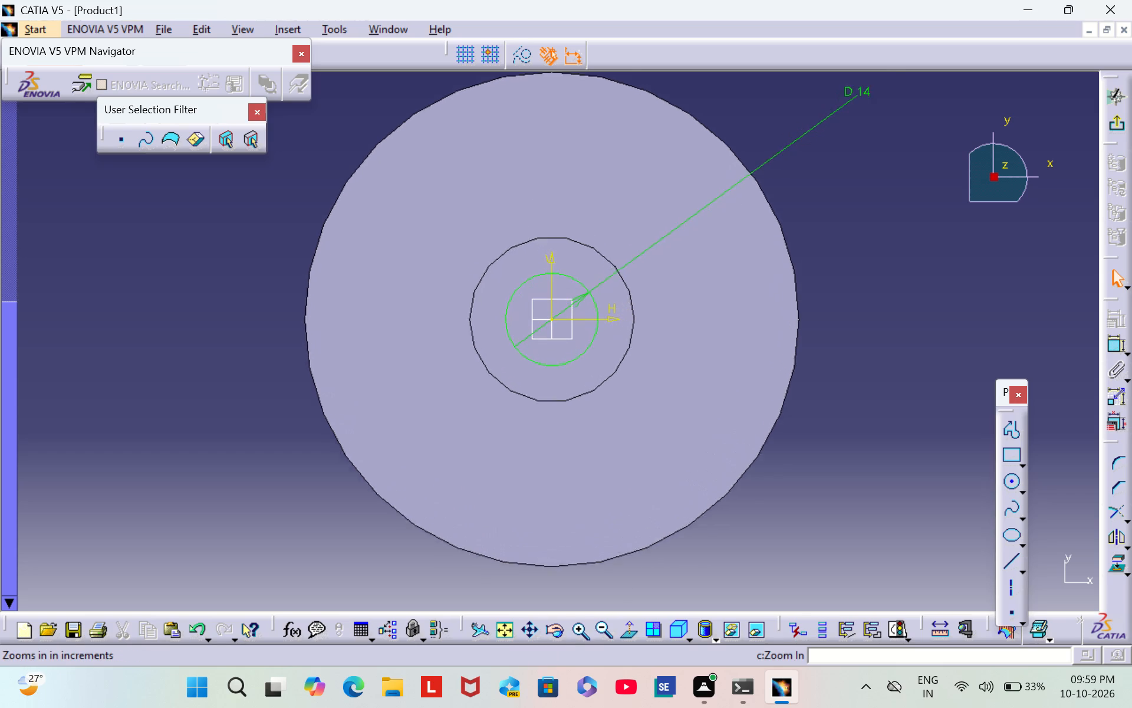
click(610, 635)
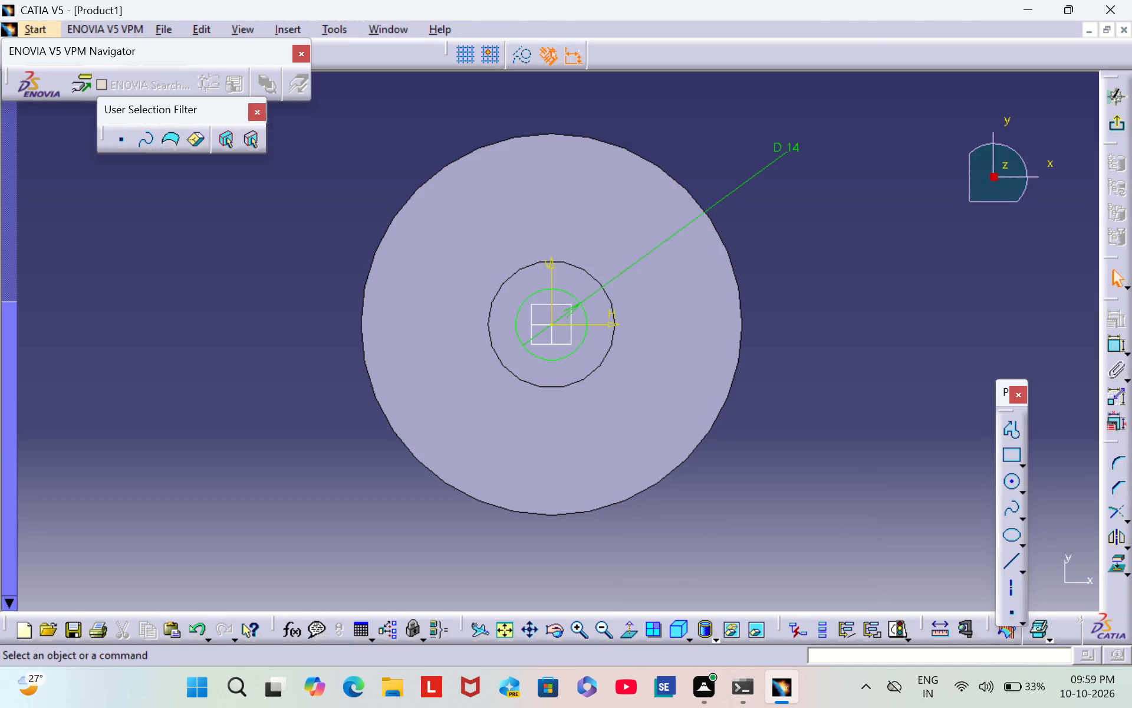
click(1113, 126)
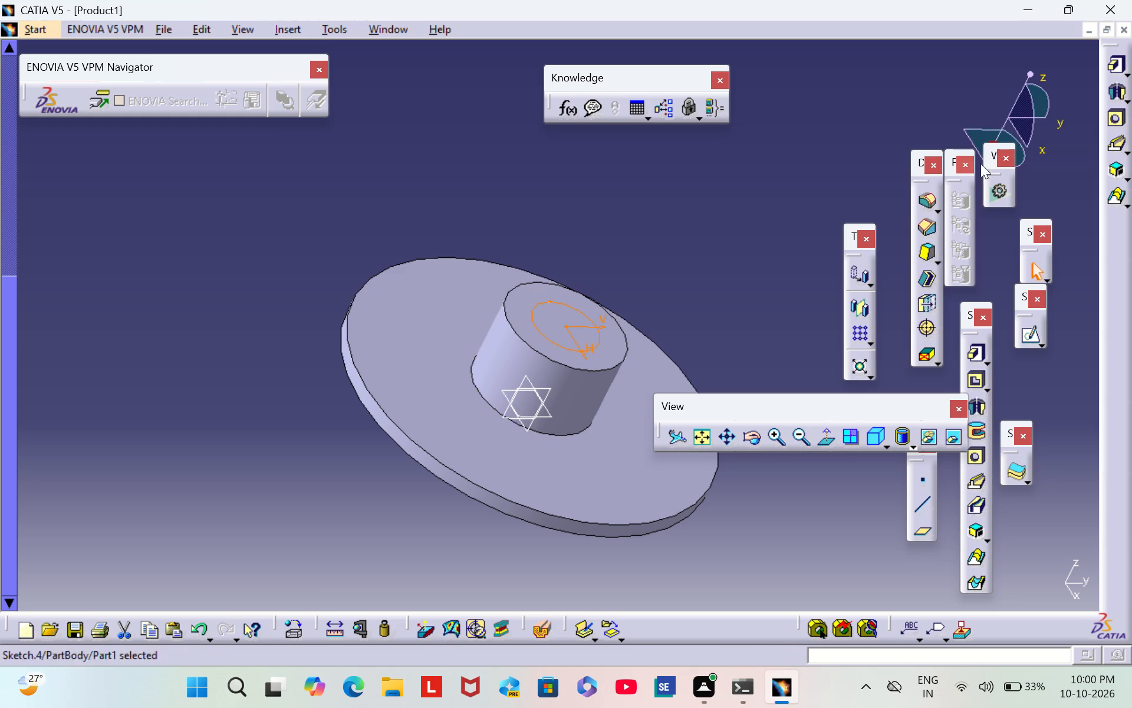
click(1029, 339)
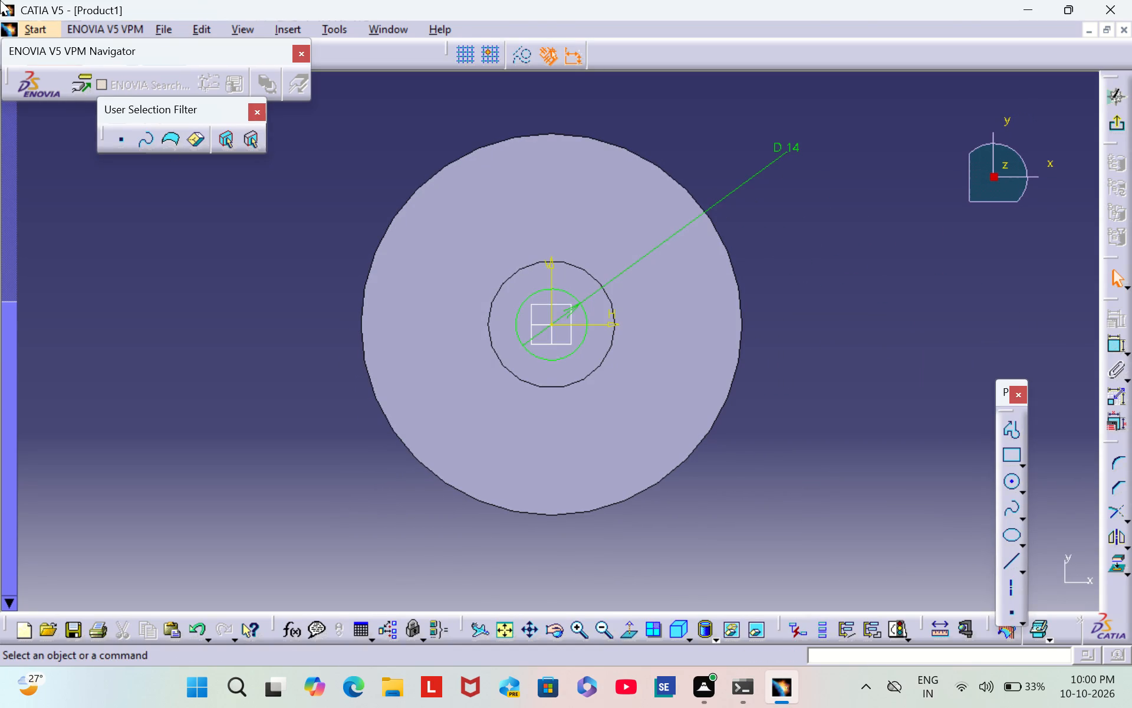
Open the list of available workbenches.
click(36, 28)
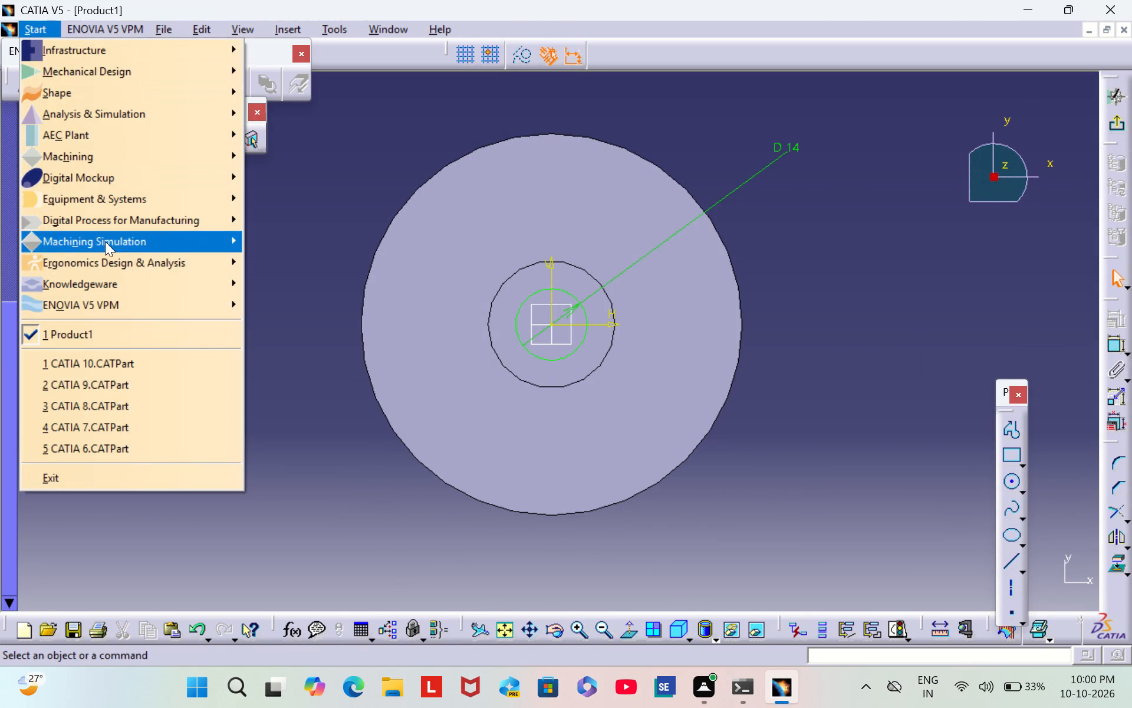
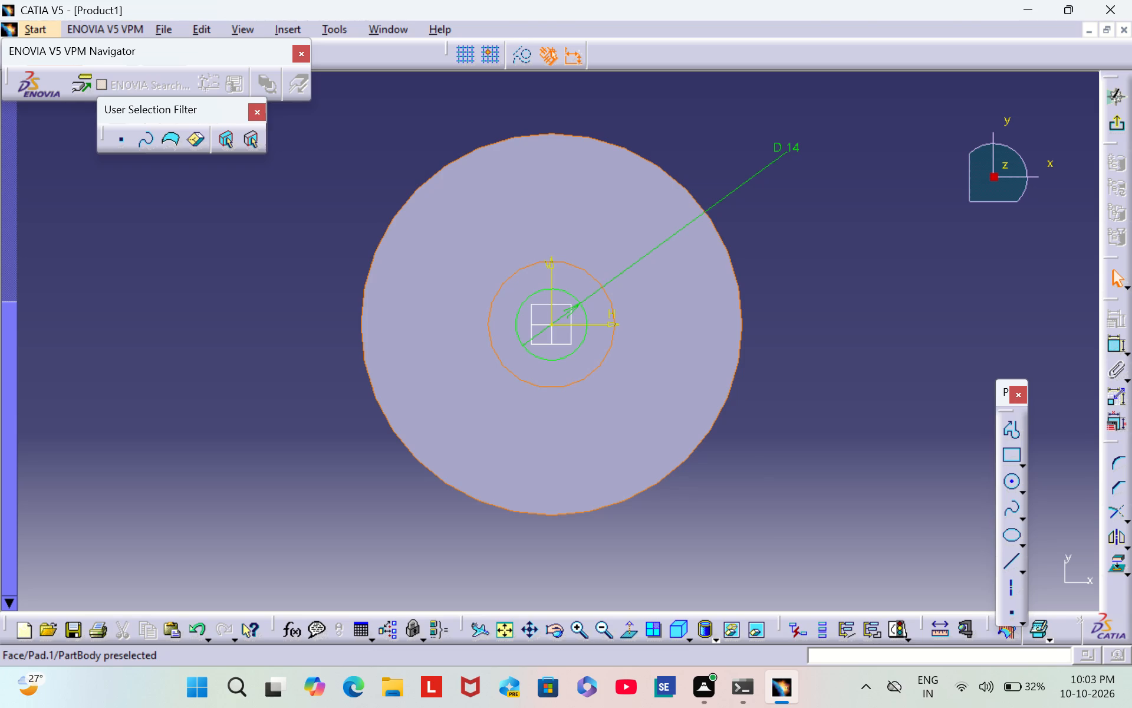
Exit the sketch of the 14 mm circle.
click(584, 310)
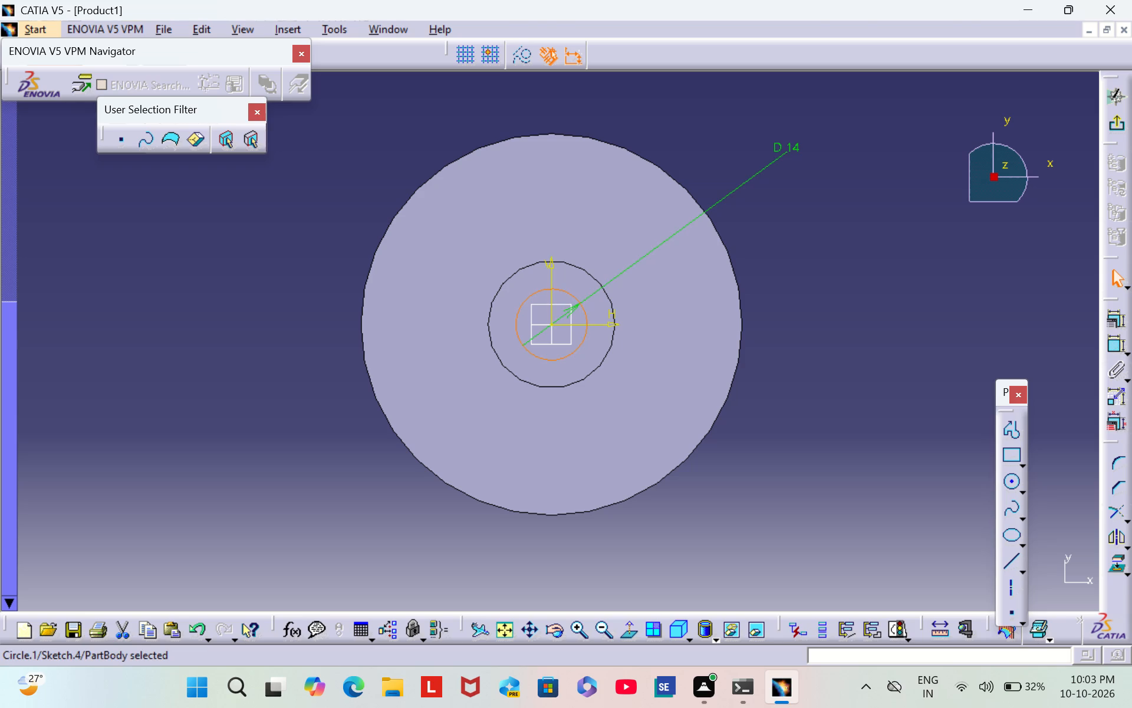
click(1114, 124)
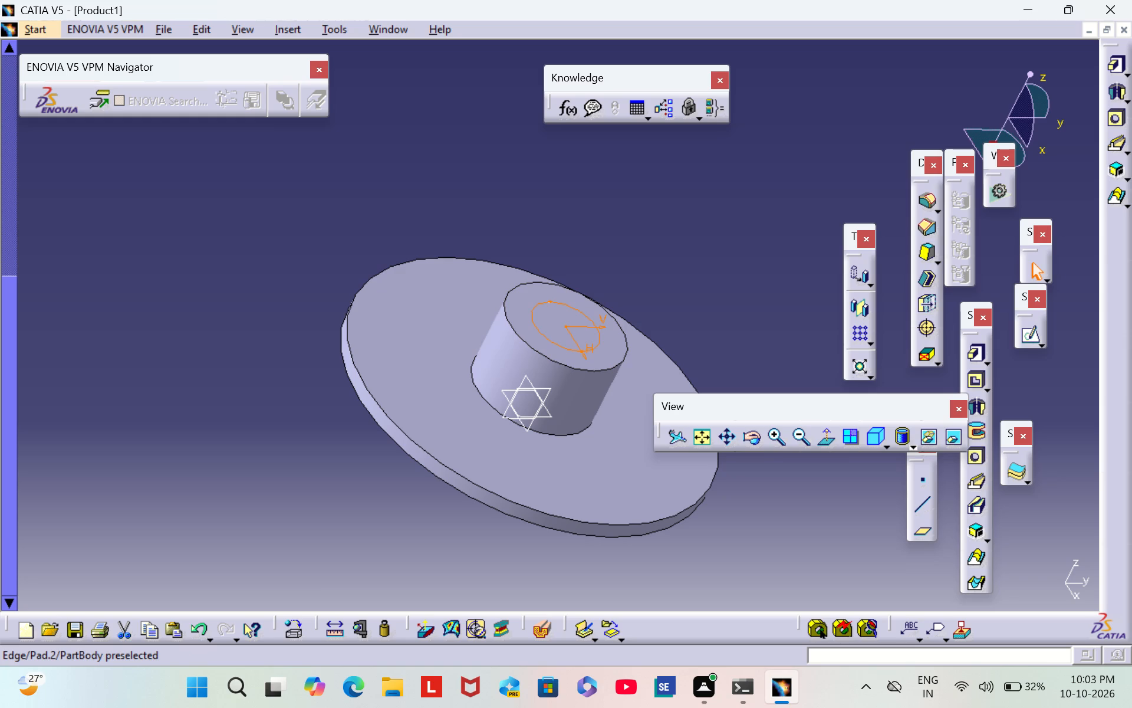
Cut a pocket from the 14 mm circle sketch through the boss and disc, with the limit type Up to last.
scroll(686, 329, down, 1)
middle_drag(686, 329, 521, 459)
right_drag(686, 327, 521, 459)
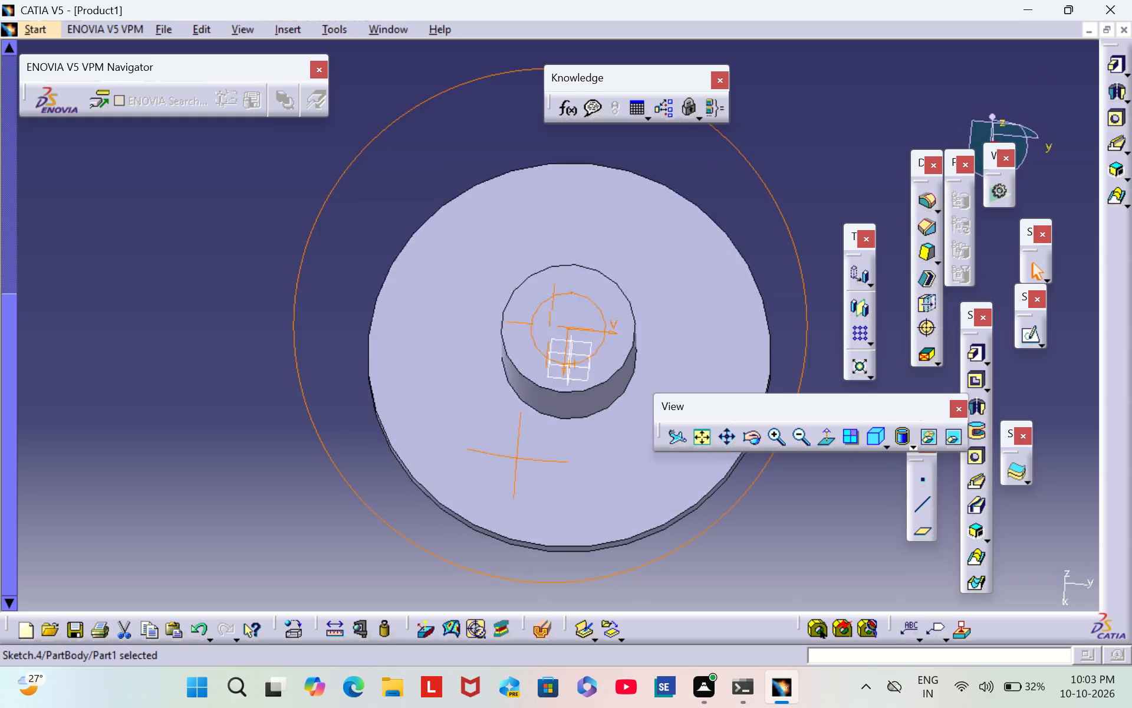
middle_drag(521, 459, 574, 434)
right_drag(521, 459, 574, 434)
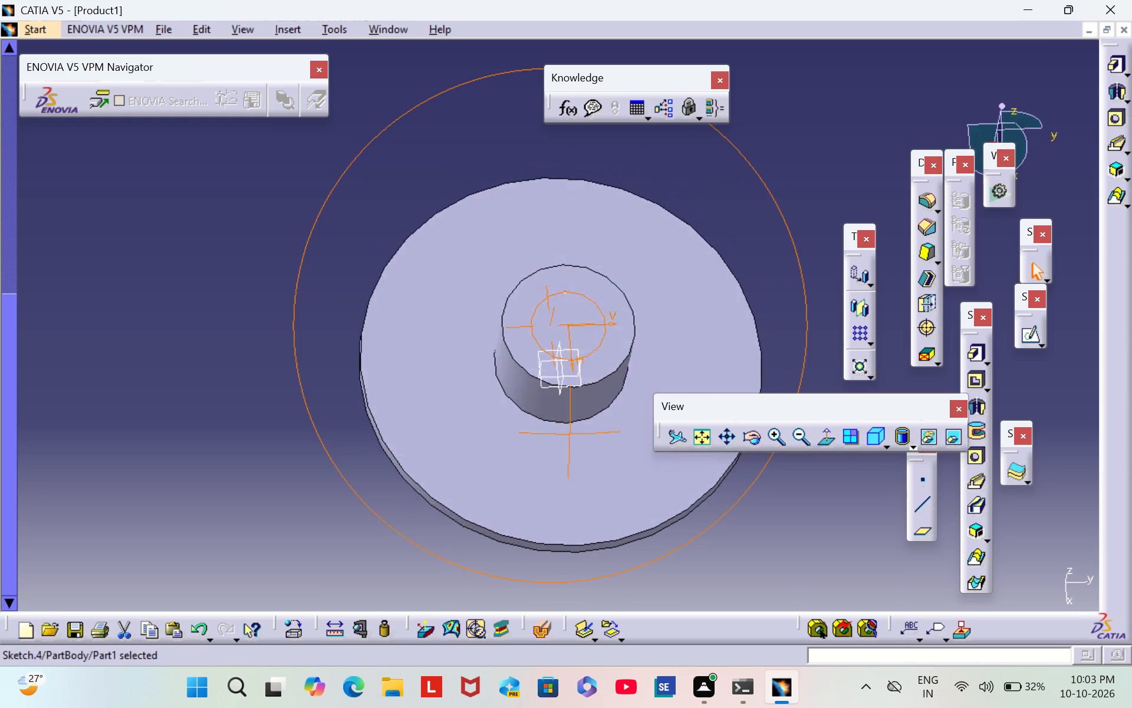
middle_drag(574, 434, 483, 402)
right_drag(574, 434, 483, 402)
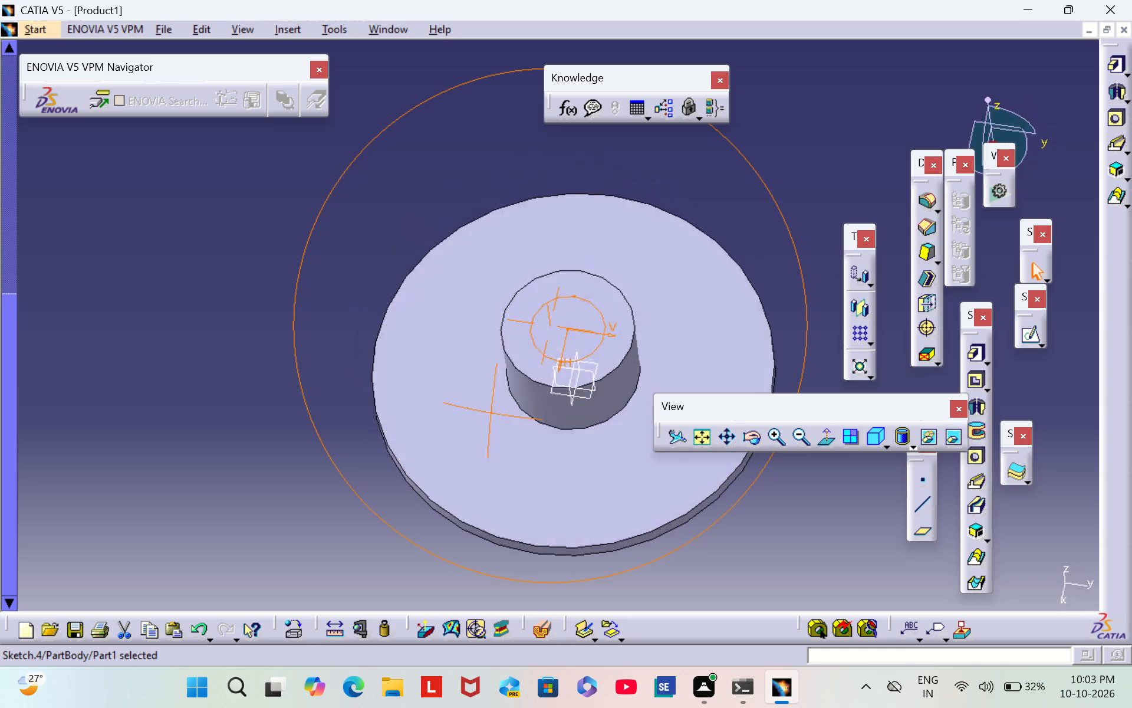
middle_drag(483, 402, 521, 471)
right_drag(483, 402, 521, 471)
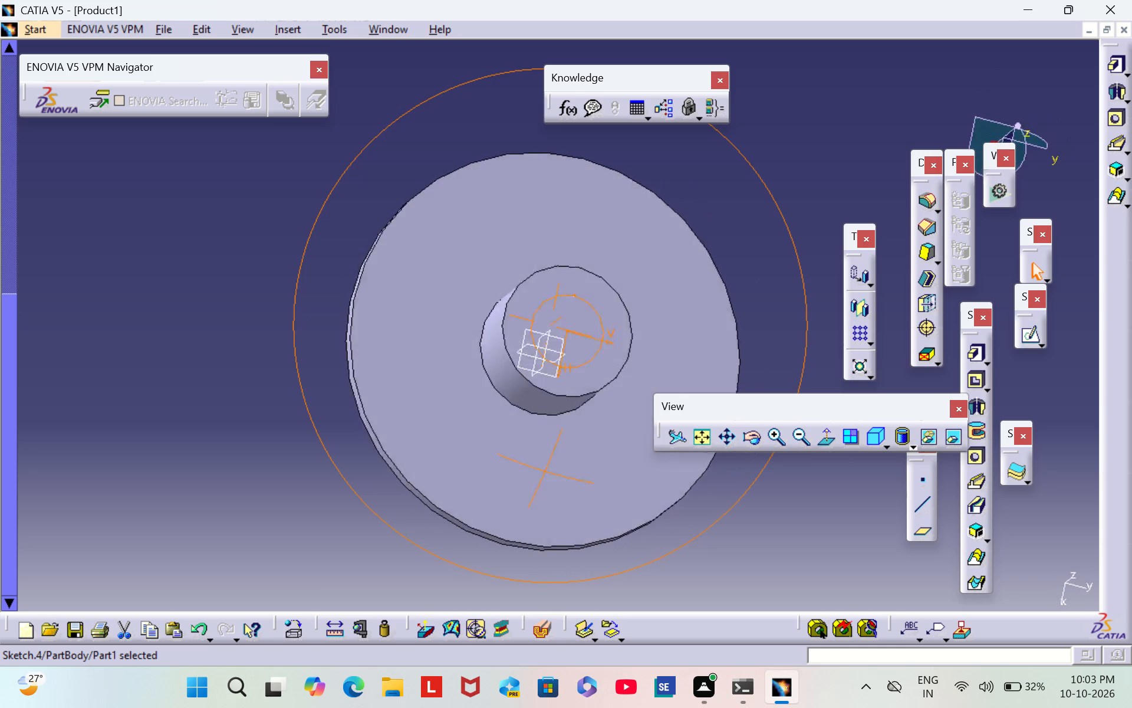
right_drag(521, 471, 460, 441)
middle_drag(521, 471, 539, 513)
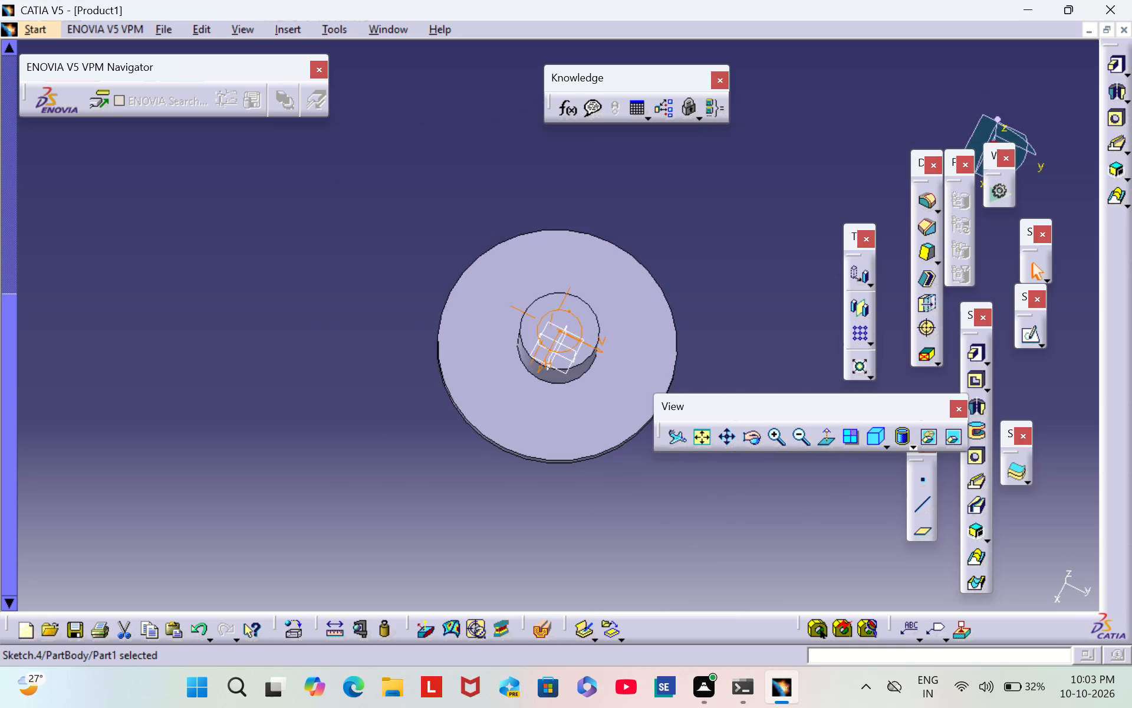
middle_drag(539, 513, 570, 461)
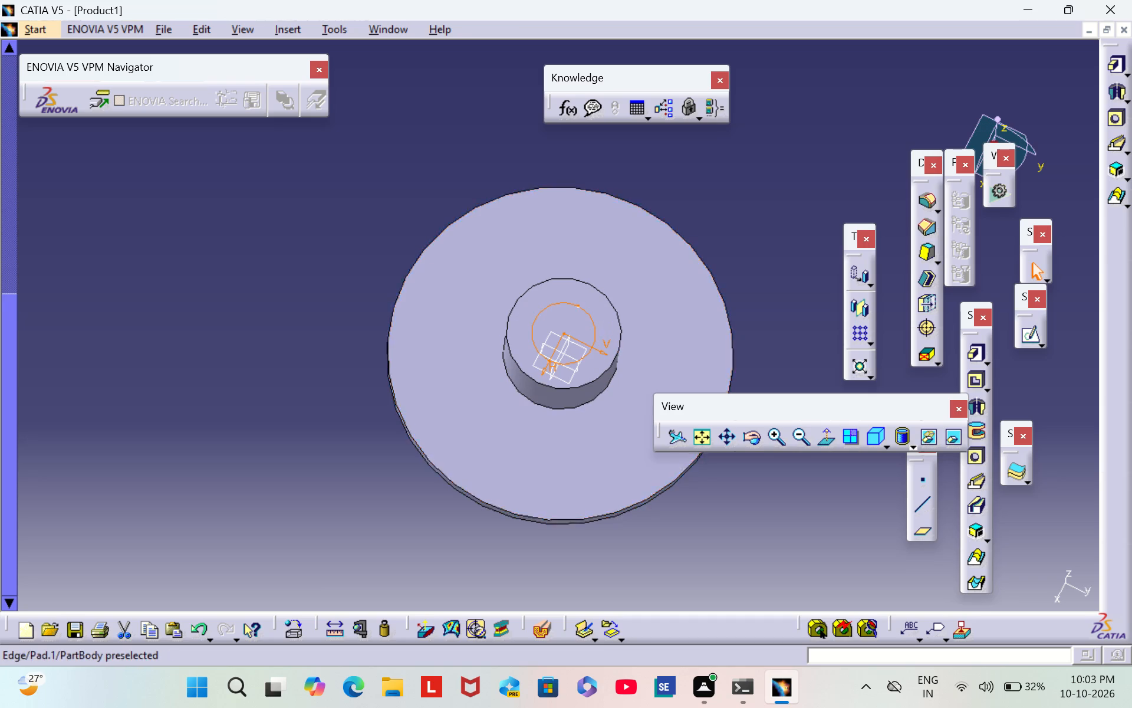
scroll(602, 399, down, 1)
scroll(647, 326, down, 1)
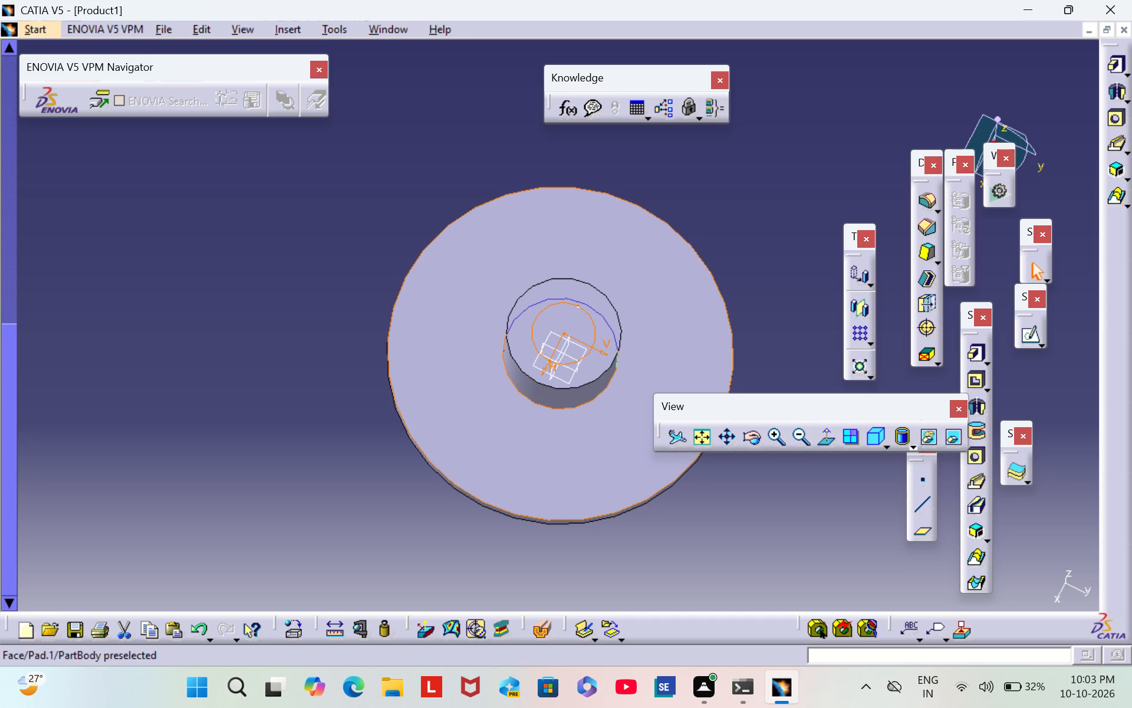
middle_drag(647, 326, 739, 139)
right_drag(646, 326, 739, 139)
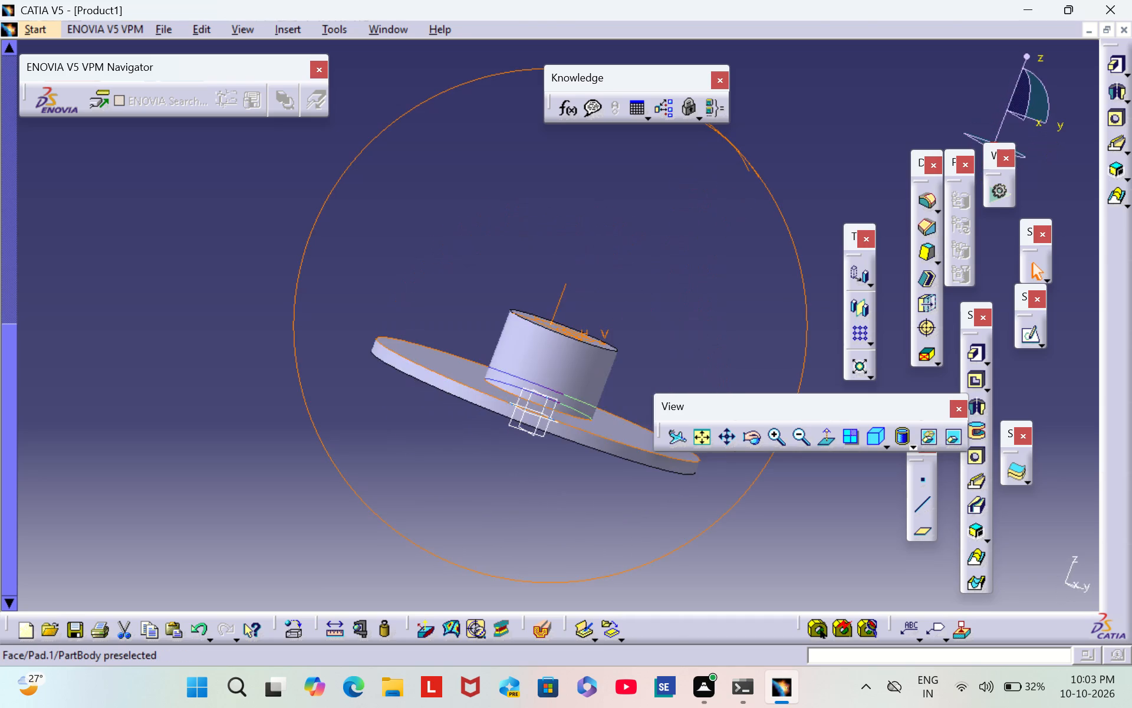
middle_drag(739, 139, 686, 247)
right_drag(739, 139, 686, 247)
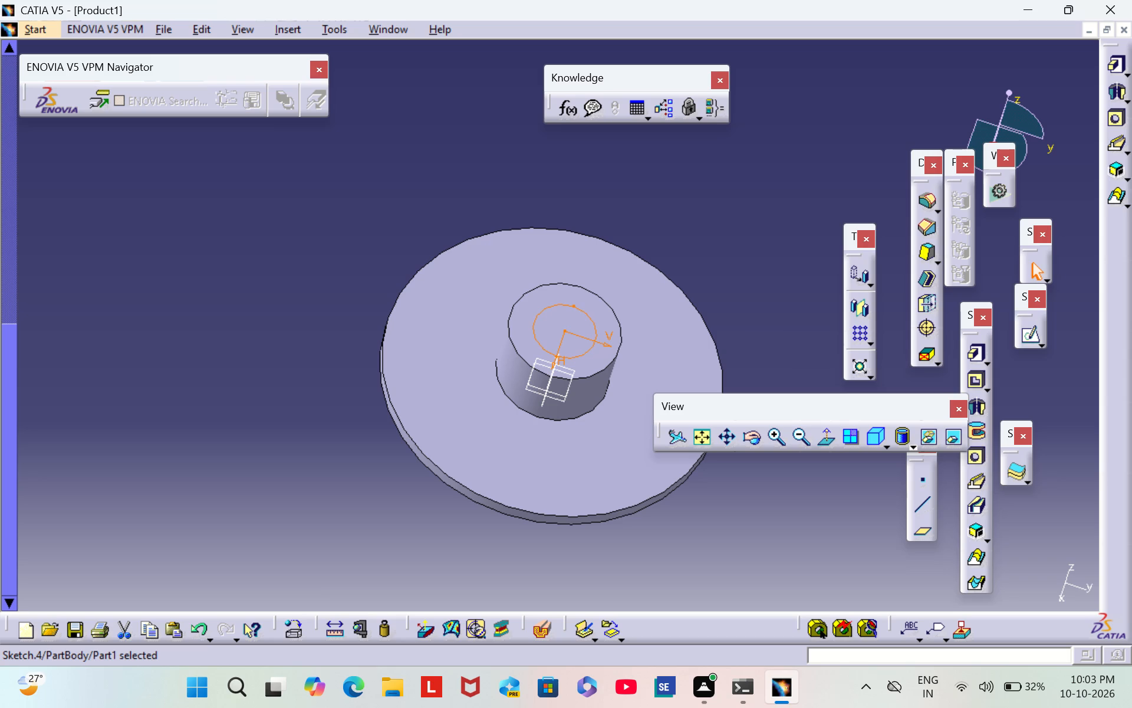
click(978, 386)
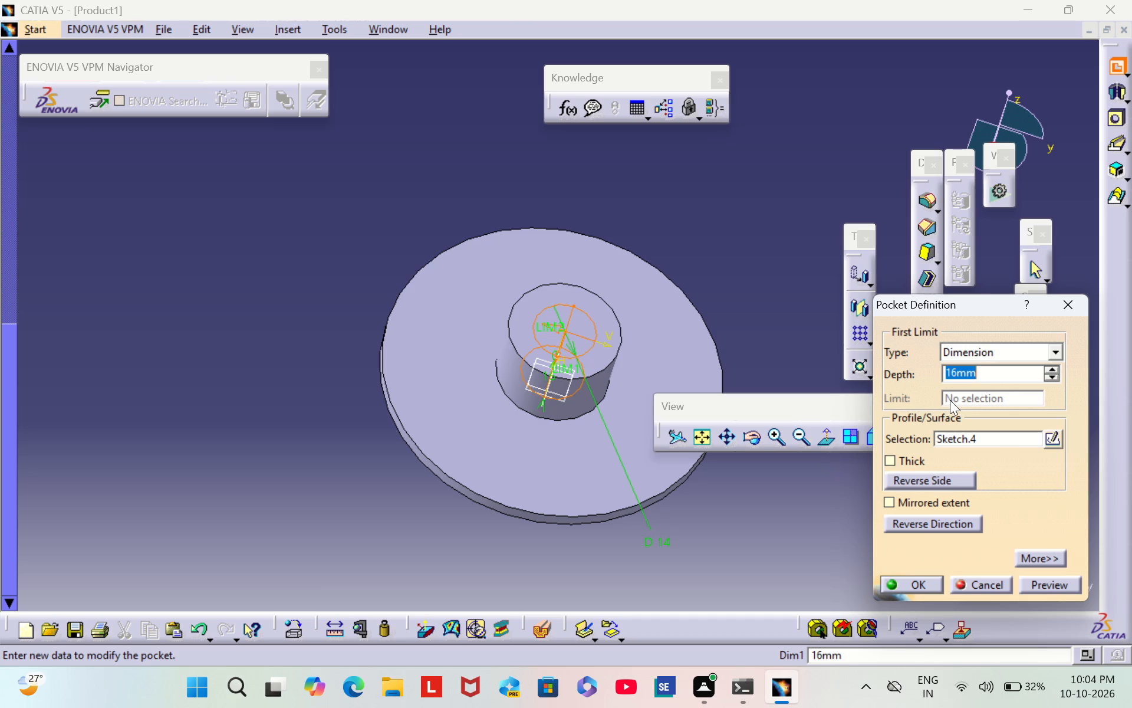
click(1056, 350)
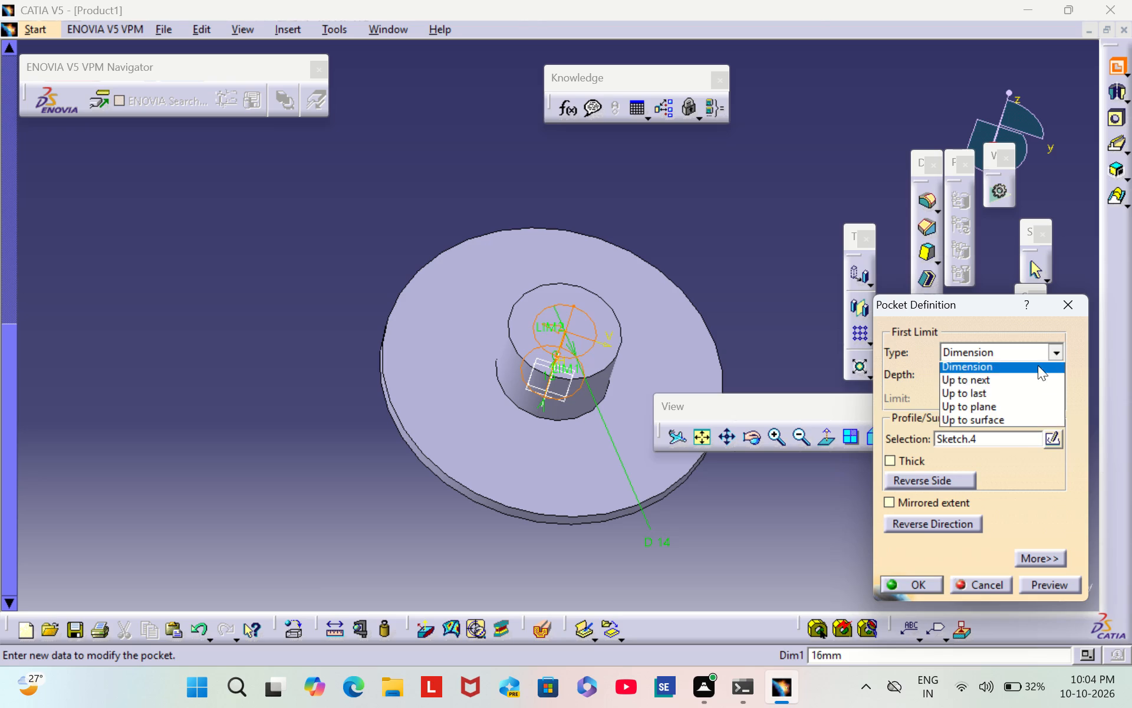
click(993, 395)
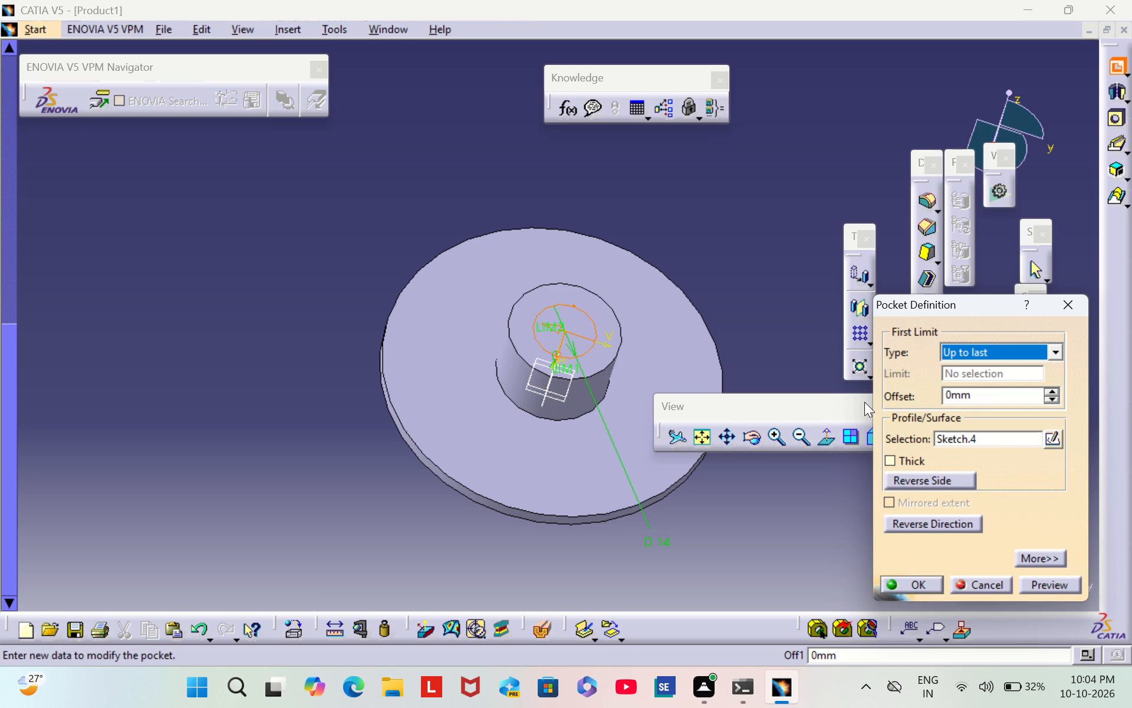
click(899, 586)
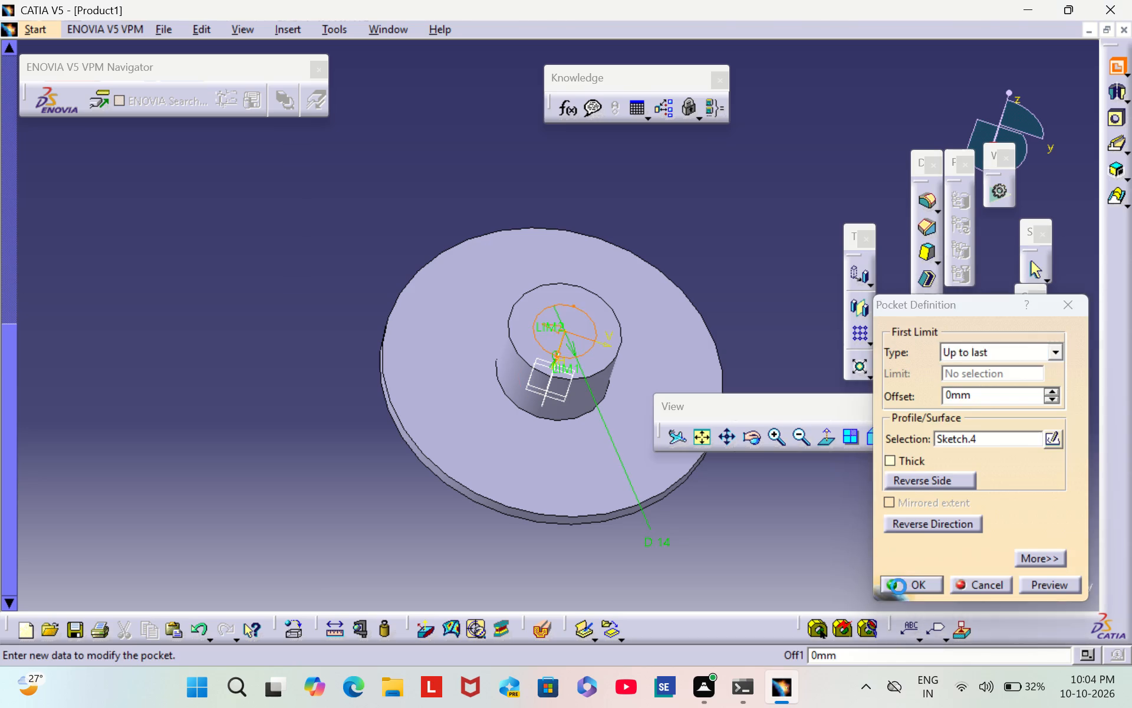
click(707, 254)
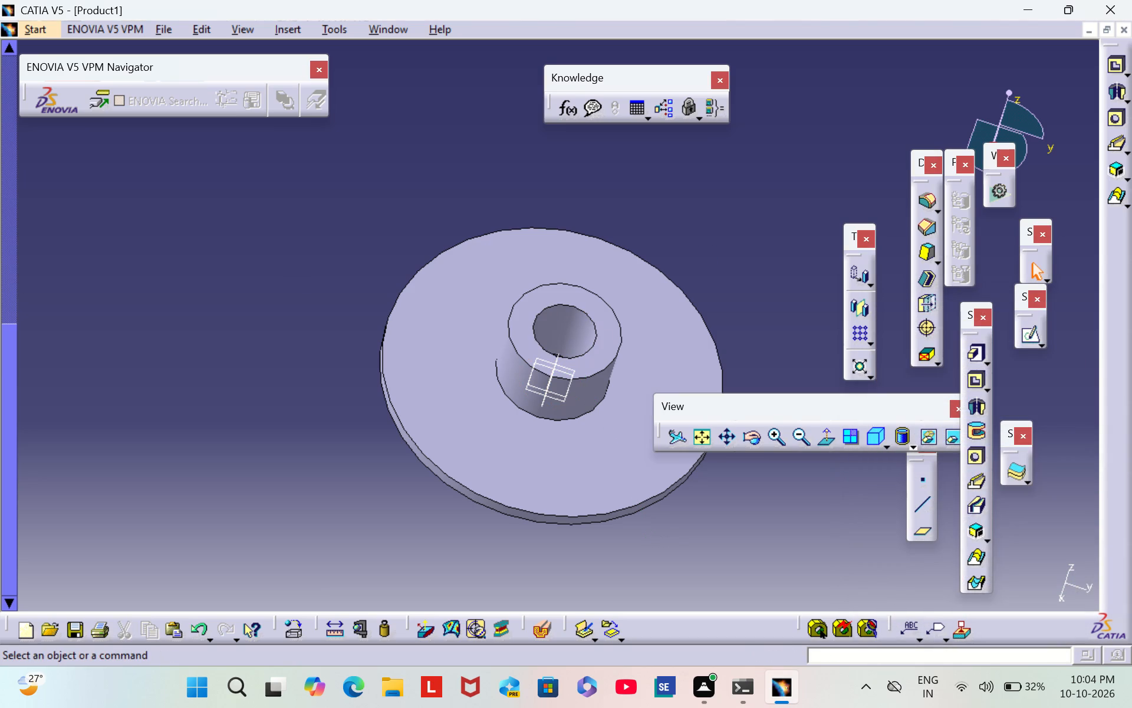
Examine the flanged part and its bore from several angles.
drag(725, 261, 722, 221)
right_drag(725, 264, 722, 220)
click(714, 260)
middle_drag(714, 259, 686, 389)
scroll(714, 259, down, 1)
right_drag(714, 259, 686, 389)
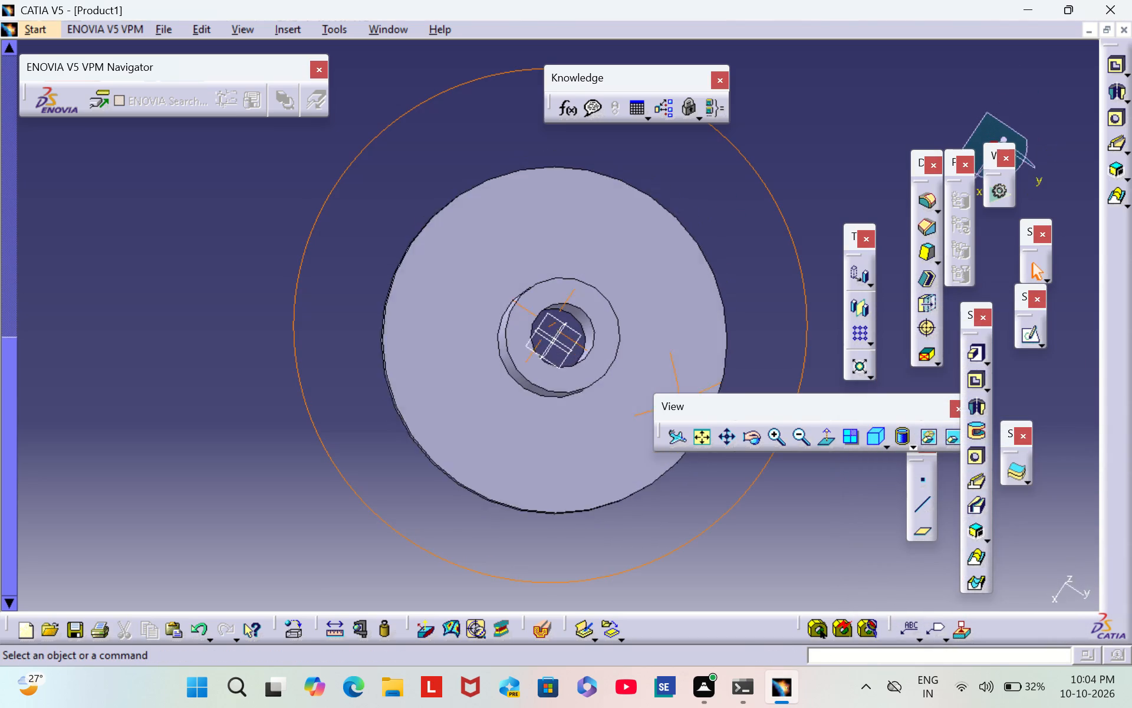
right_drag(686, 389, 726, 255)
middle_drag(686, 389, 726, 256)
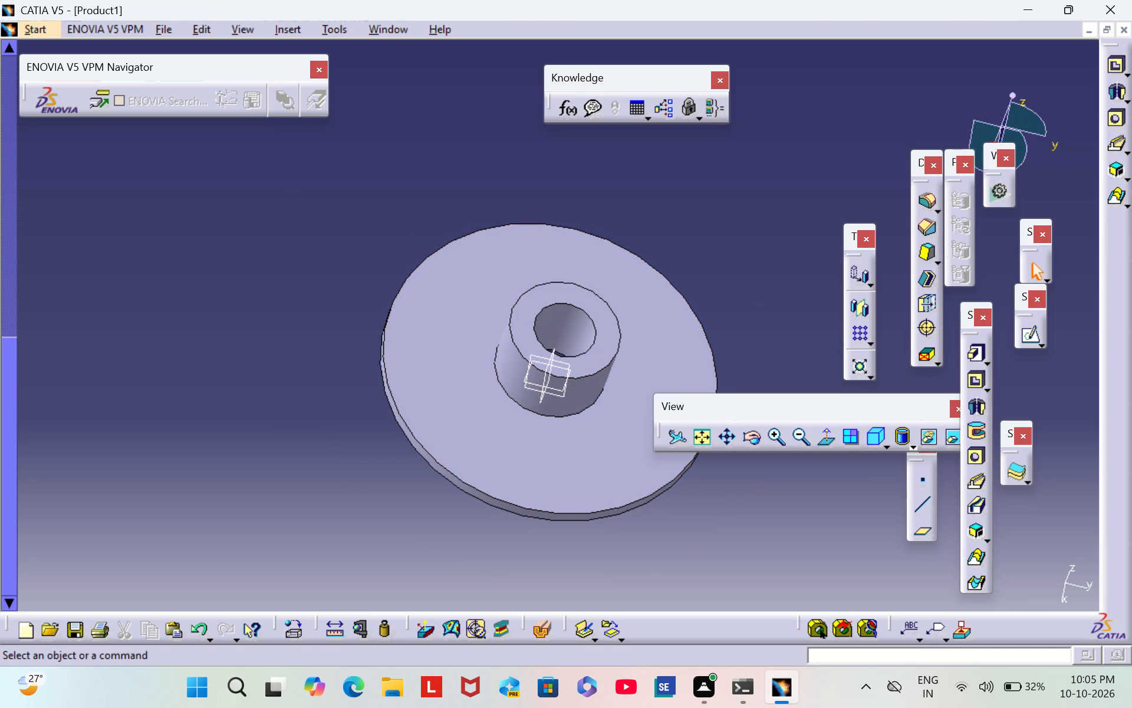
scroll(677, 255, down, 1)
middle_drag(677, 255, 595, 477)
right_drag(677, 255, 595, 477)
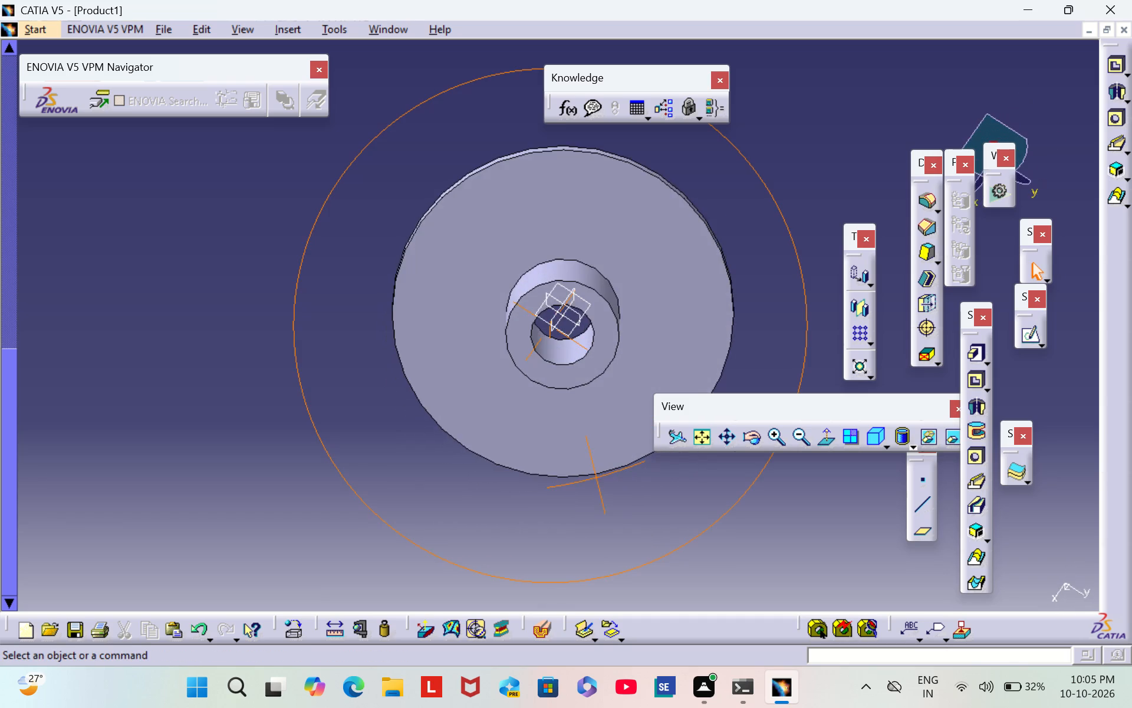
right_drag(595, 477, 616, 432)
middle_drag(595, 477, 616, 432)
scroll(725, 334, down, 1)
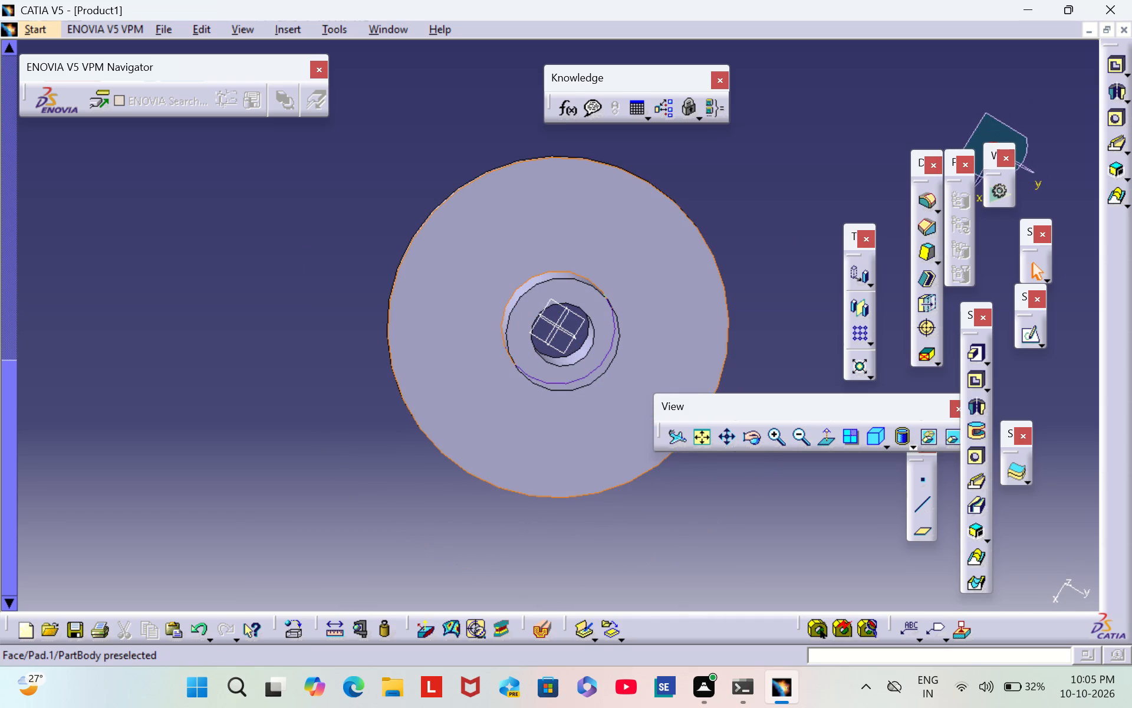
middle_drag(697, 336, 794, 280)
right_drag(703, 332, 794, 280)
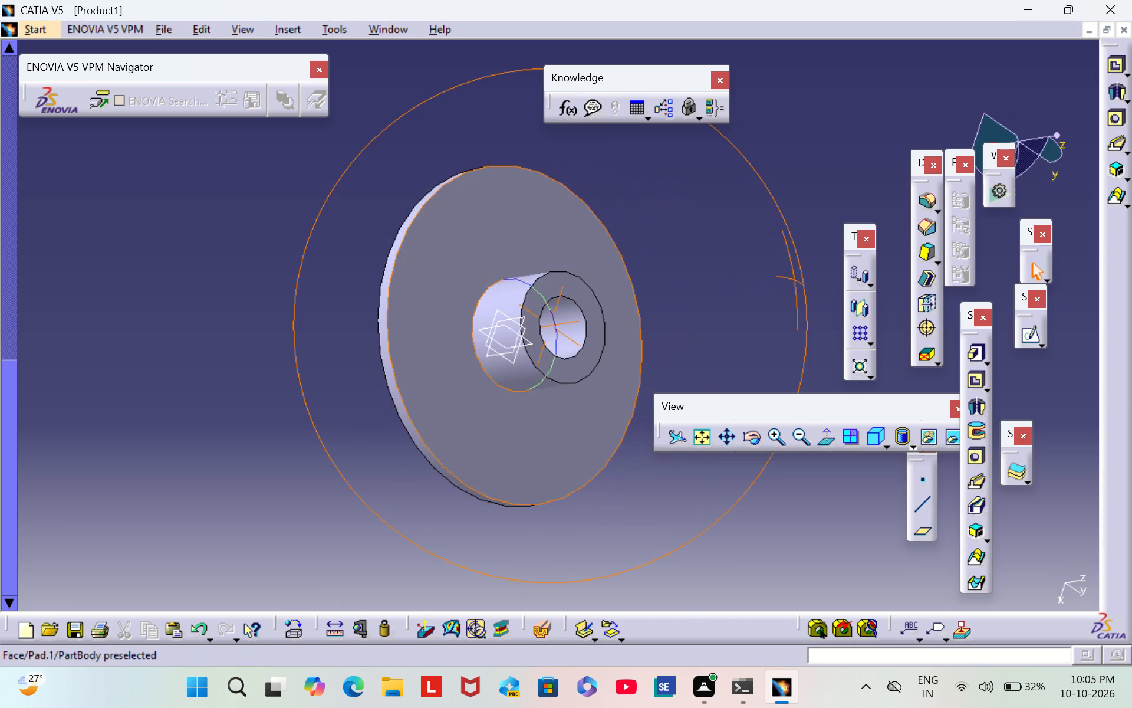
middle_drag(794, 280, 789, 191)
right_drag(794, 280, 789, 191)
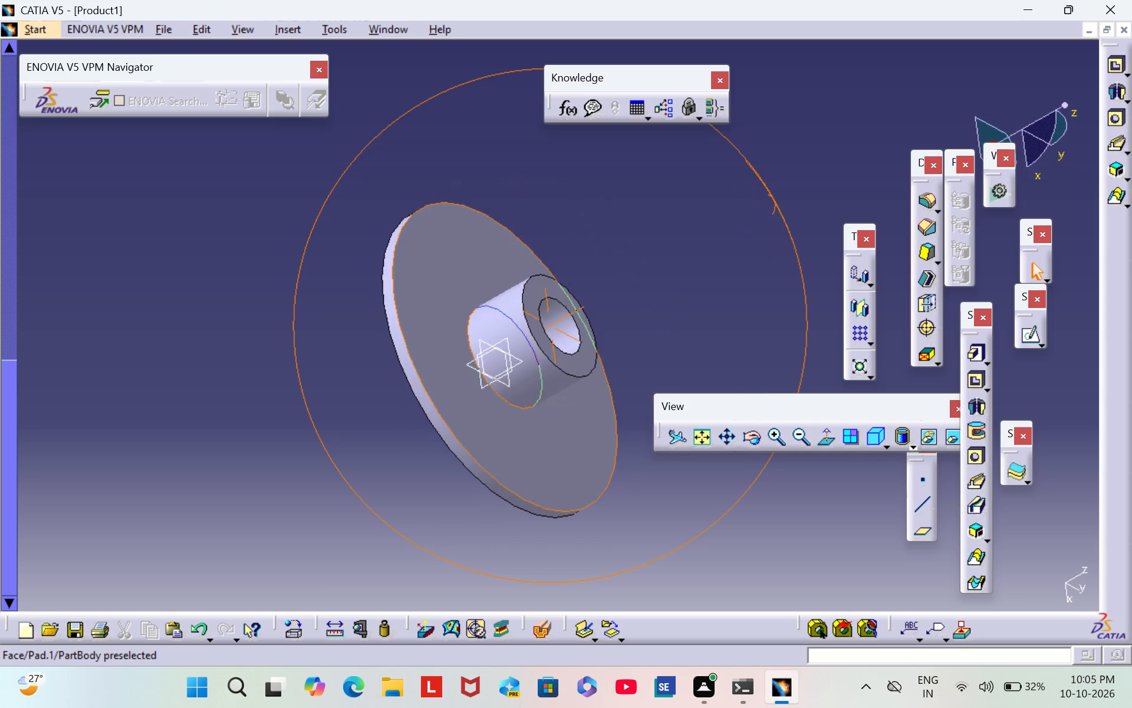
right_drag(789, 191, 779, 215)
middle_drag(789, 191, 779, 215)
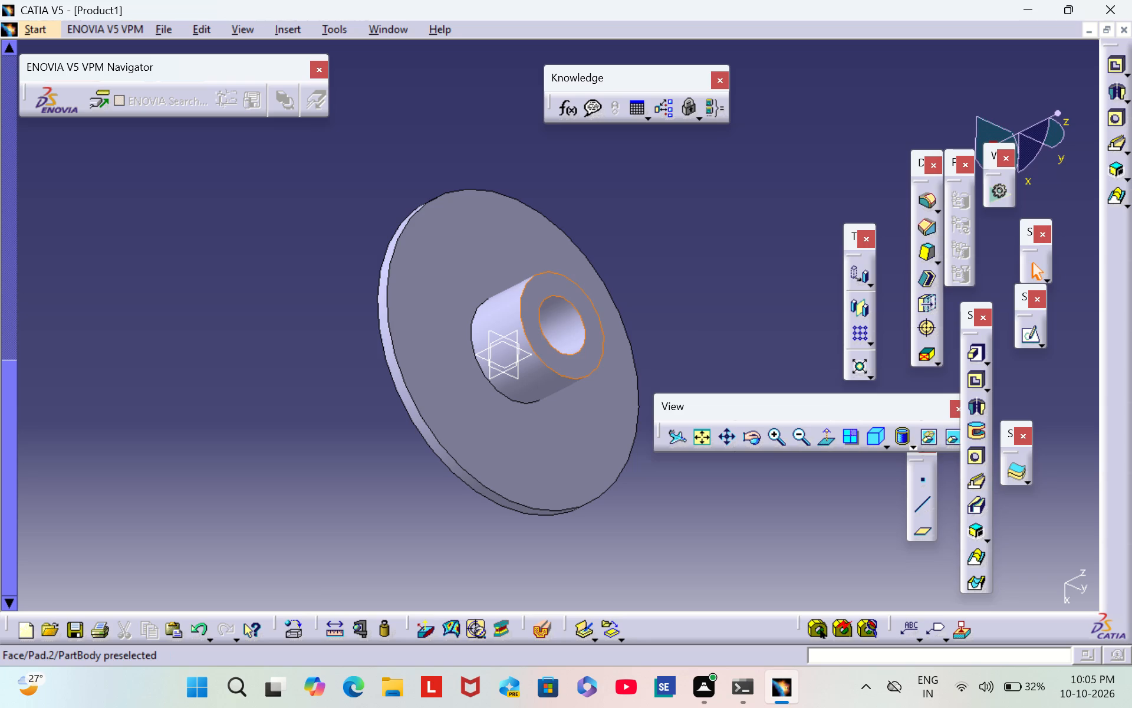
Start a new sketch on the annular end face of the boss.
click(581, 360)
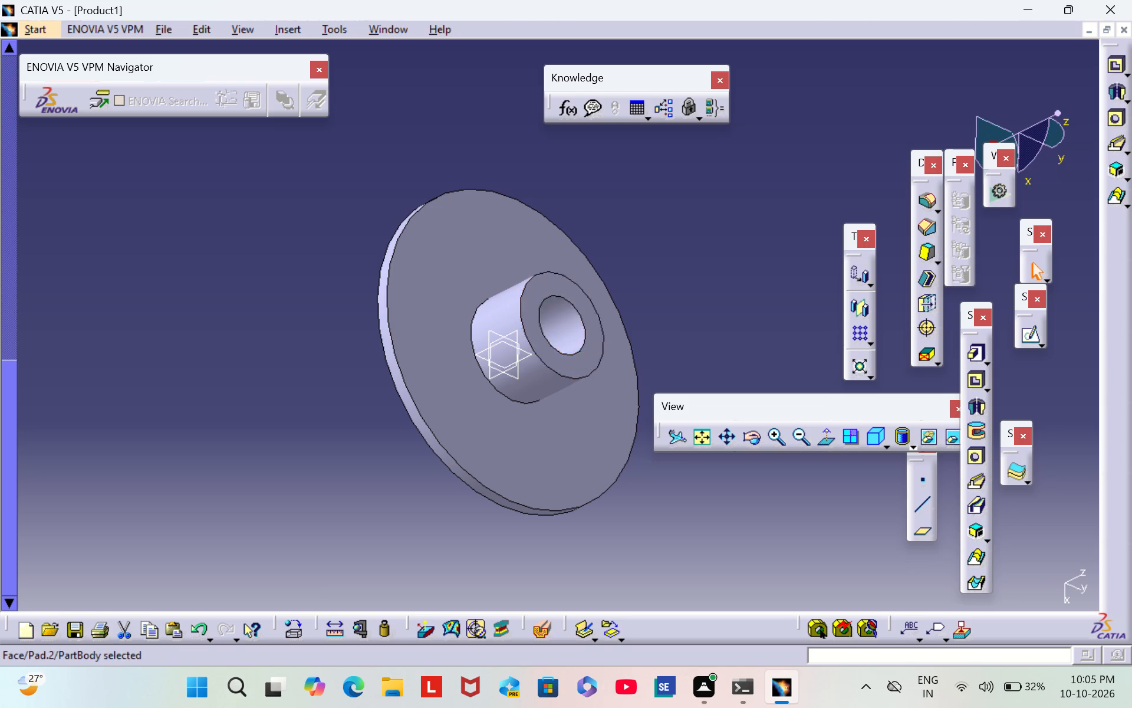
click(1034, 330)
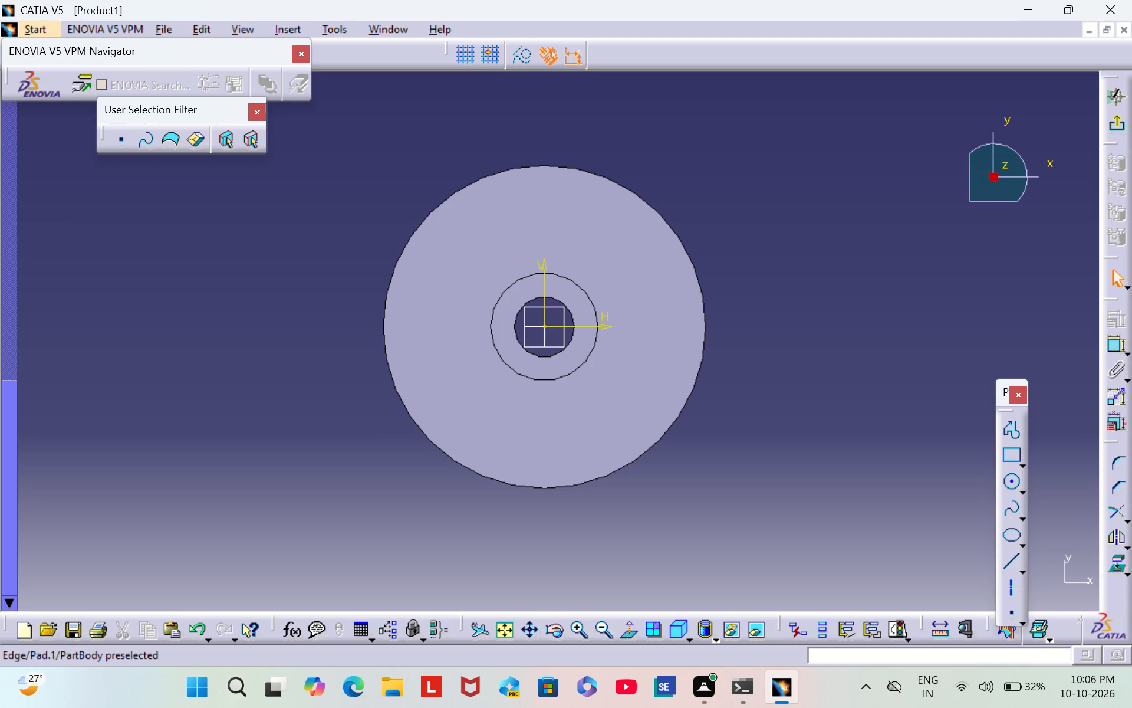
Sketch a rectangle about 6 mm wide and 3.6 mm high across the upper edge of the bore, straddling the vertical axis.
triple_click(578, 627)
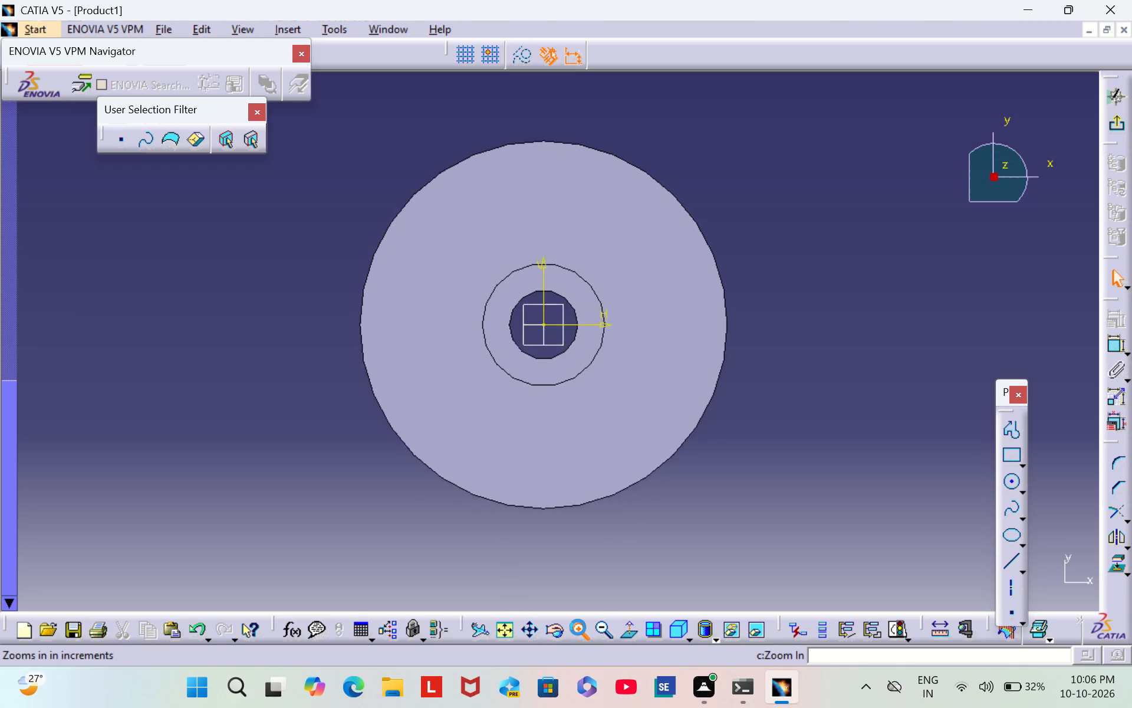
triple_click(578, 627)
triple_click(579, 627)
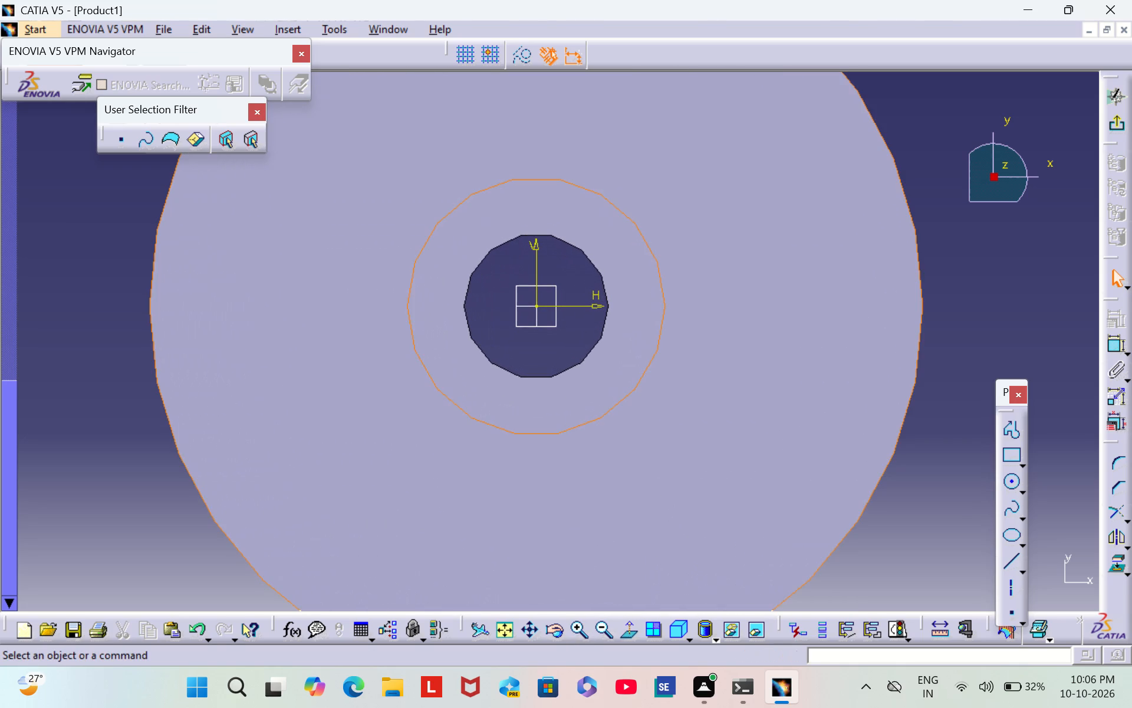
click(1012, 458)
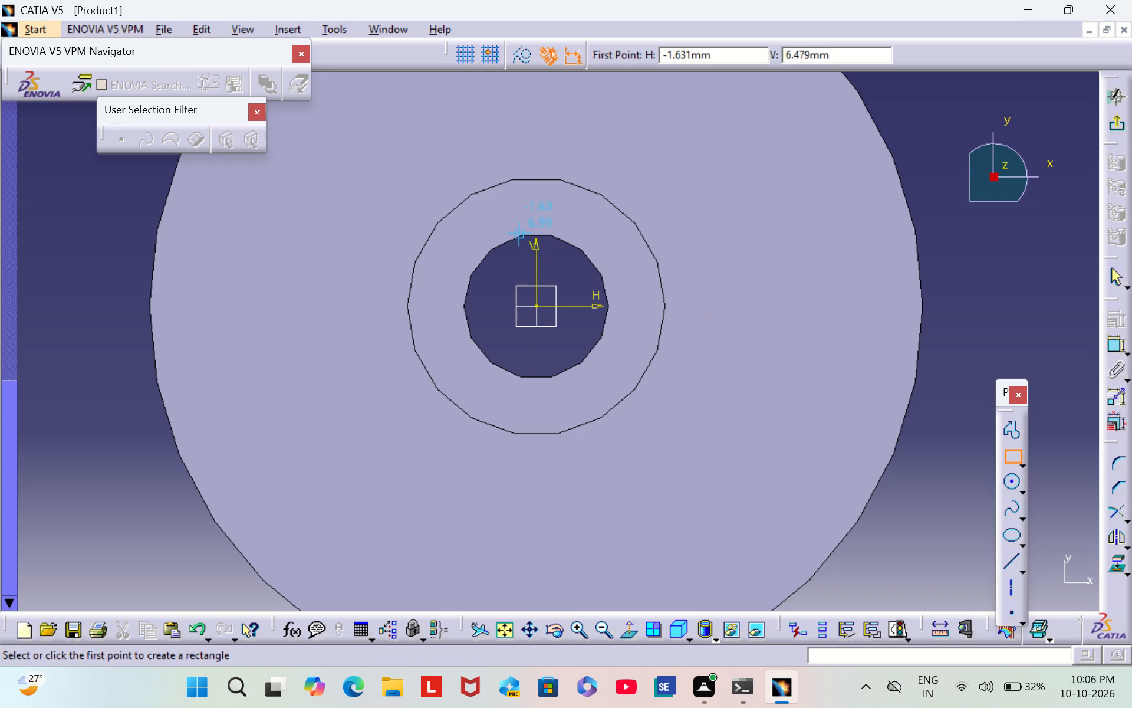
click(506, 215)
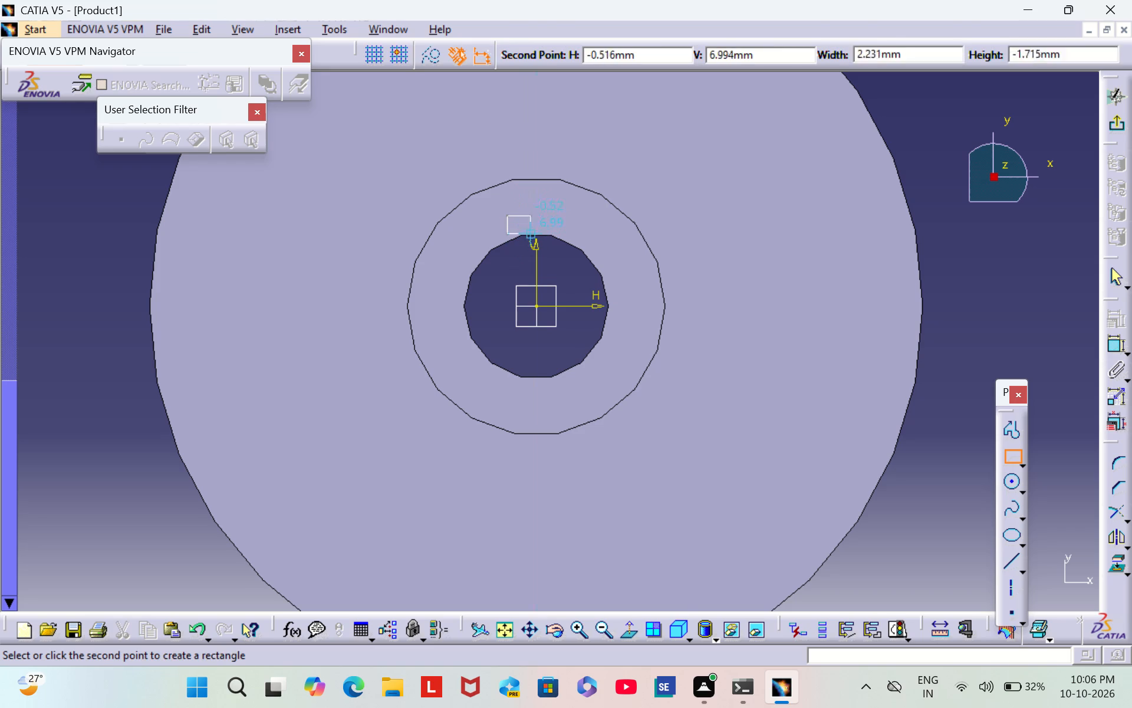
click(565, 253)
click(693, 214)
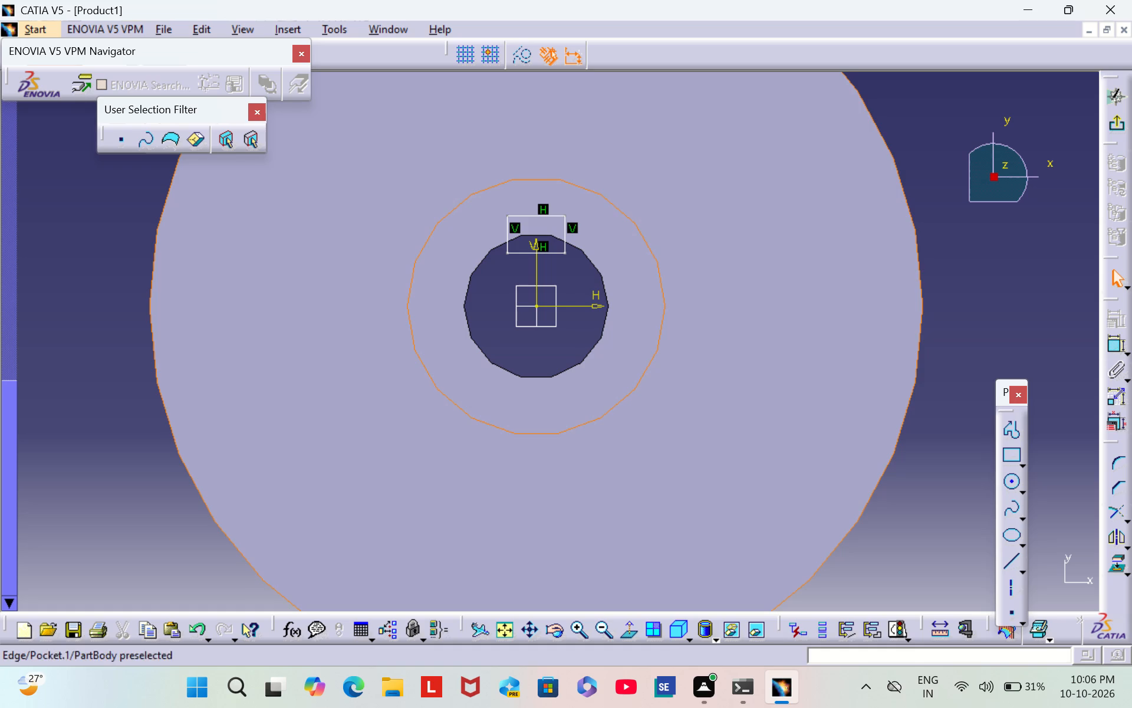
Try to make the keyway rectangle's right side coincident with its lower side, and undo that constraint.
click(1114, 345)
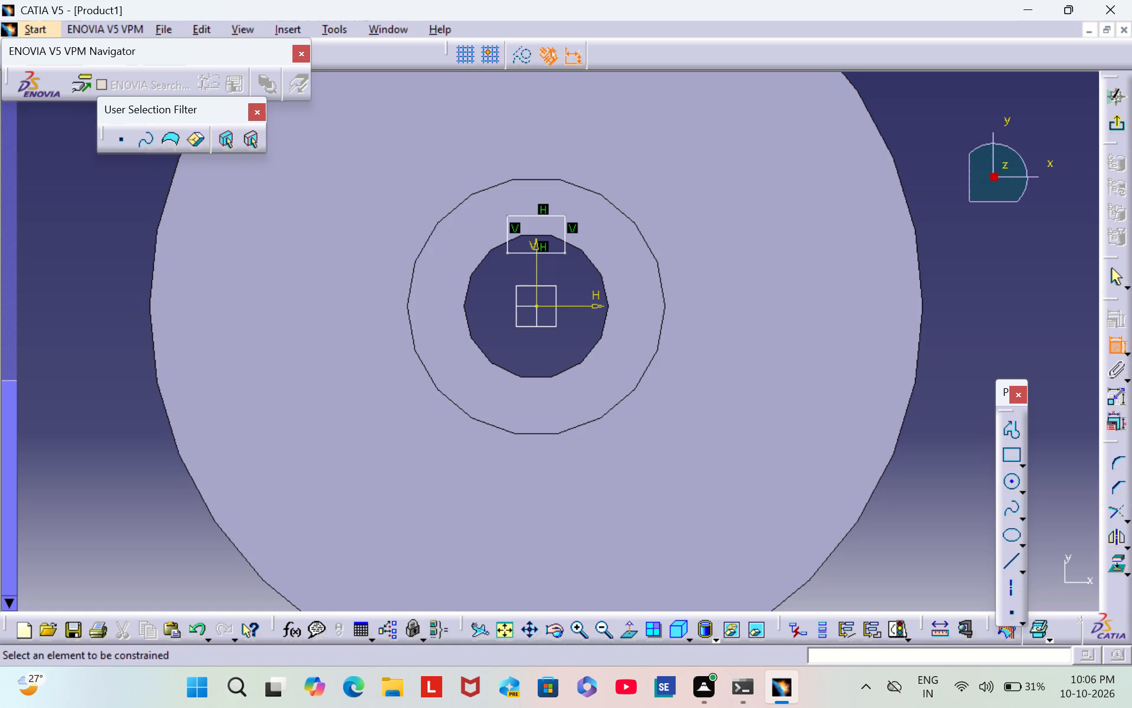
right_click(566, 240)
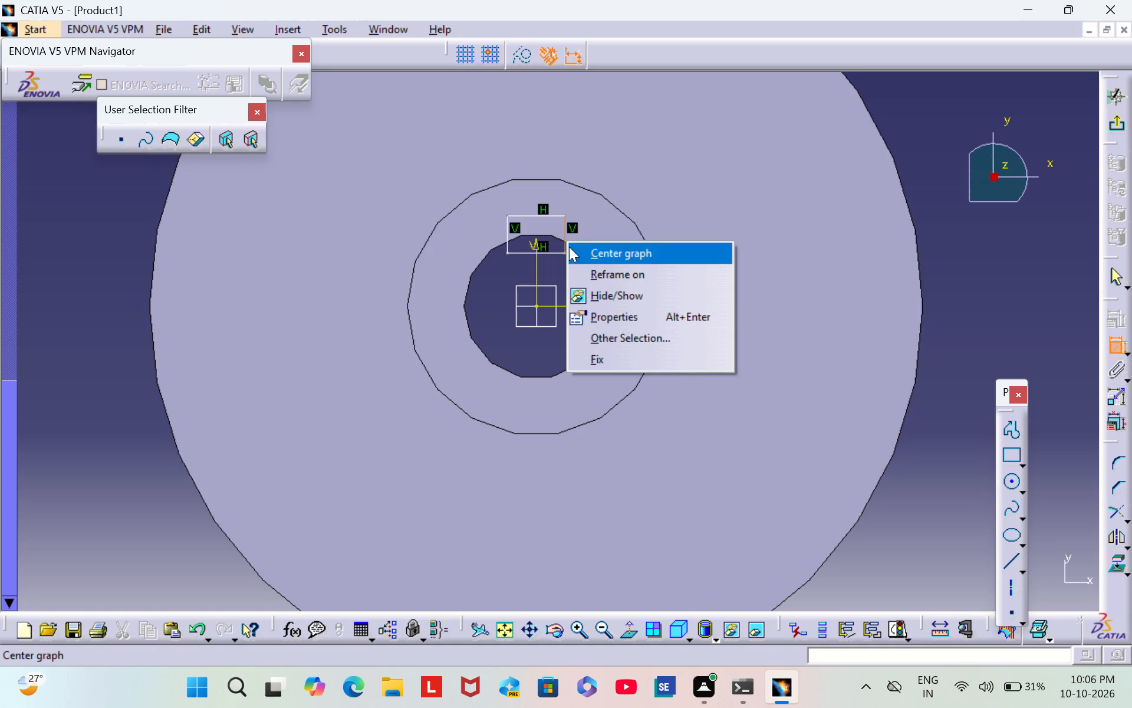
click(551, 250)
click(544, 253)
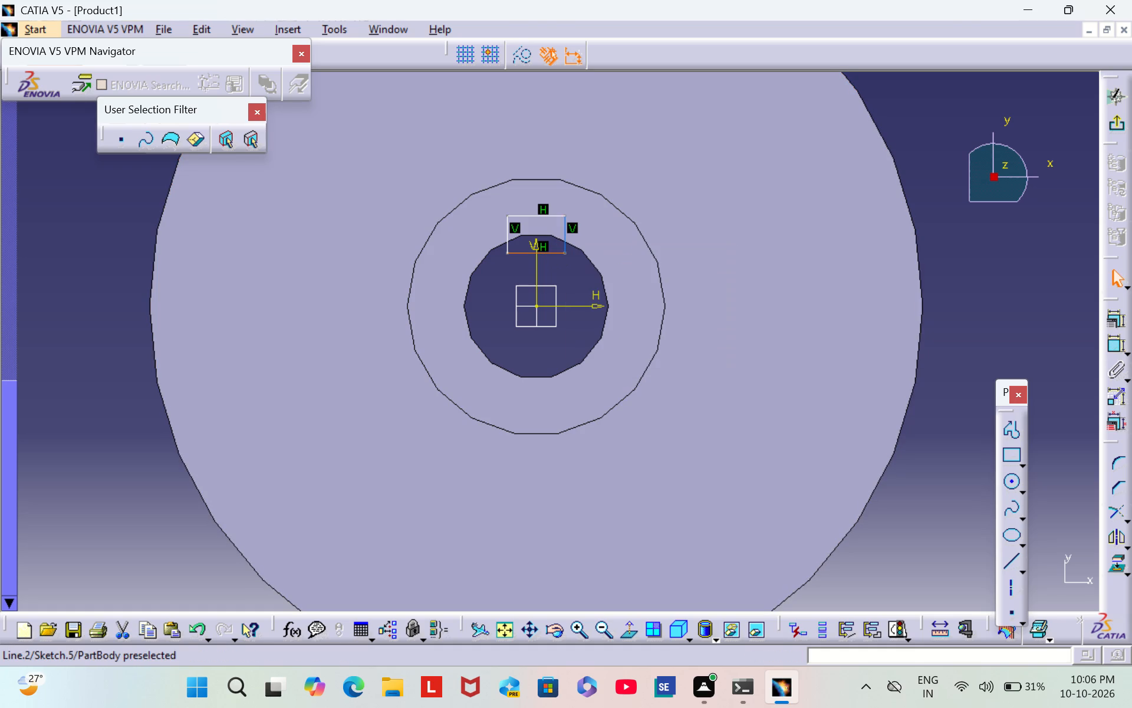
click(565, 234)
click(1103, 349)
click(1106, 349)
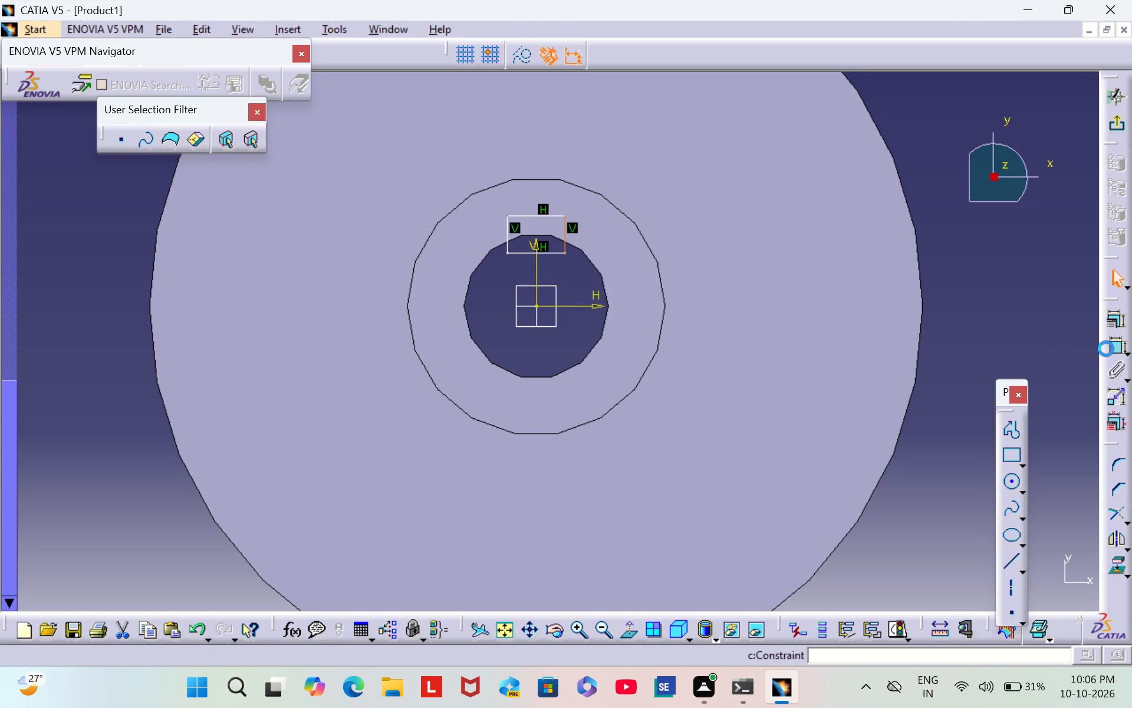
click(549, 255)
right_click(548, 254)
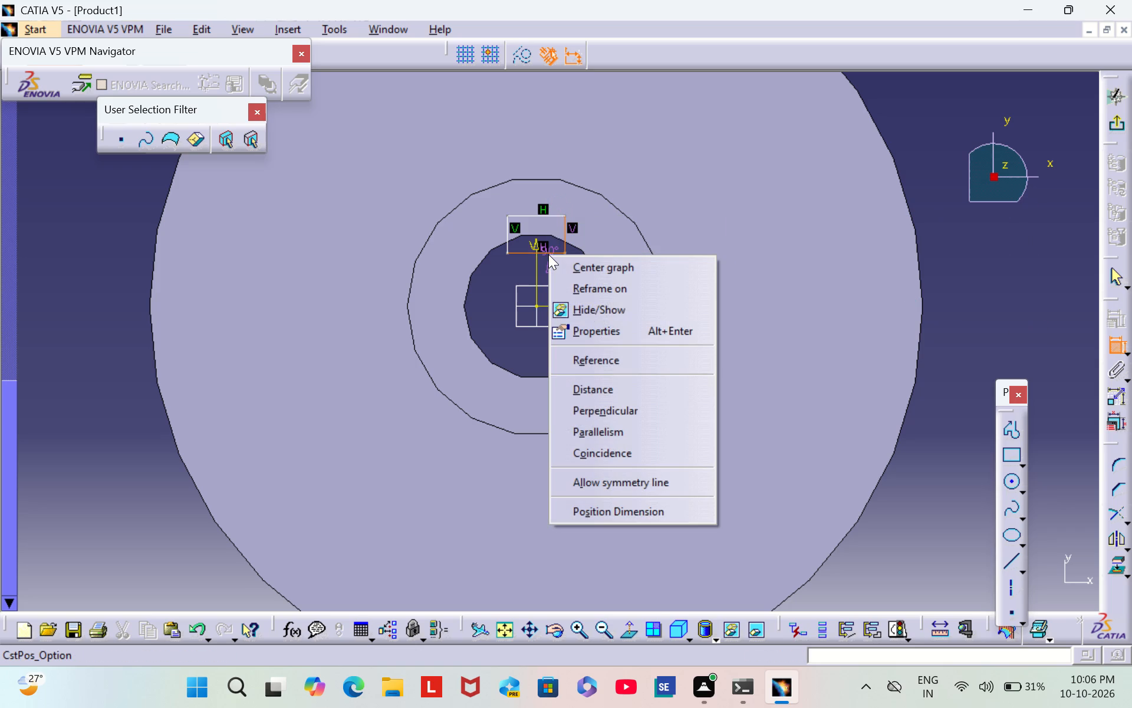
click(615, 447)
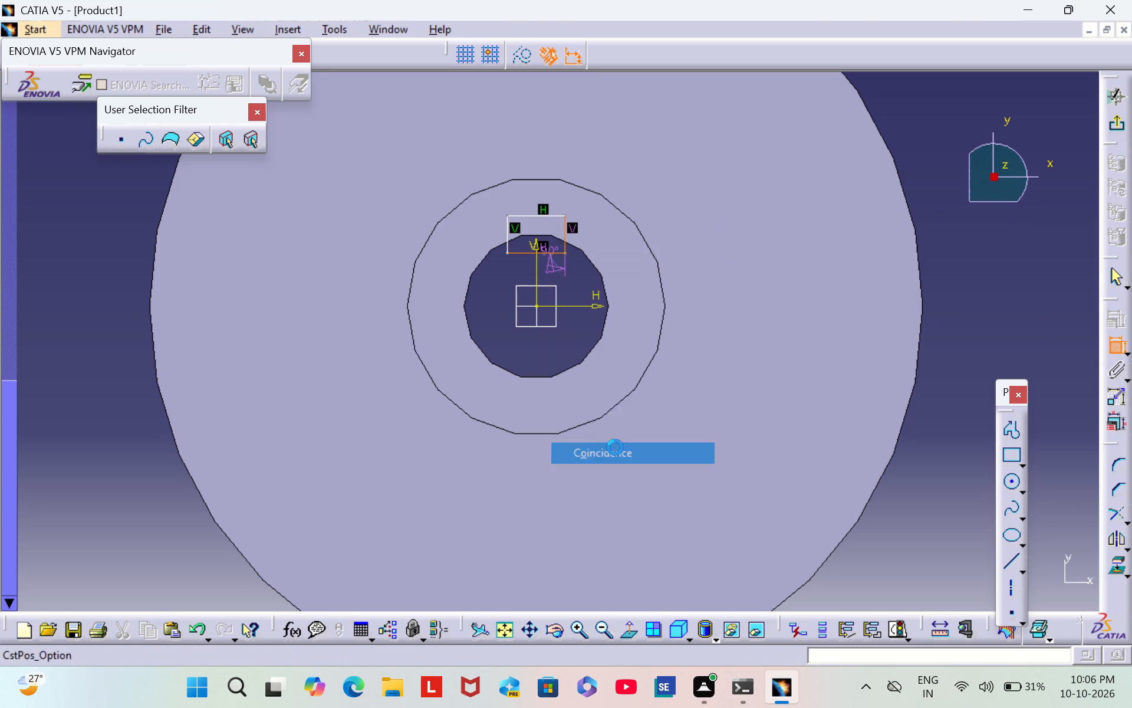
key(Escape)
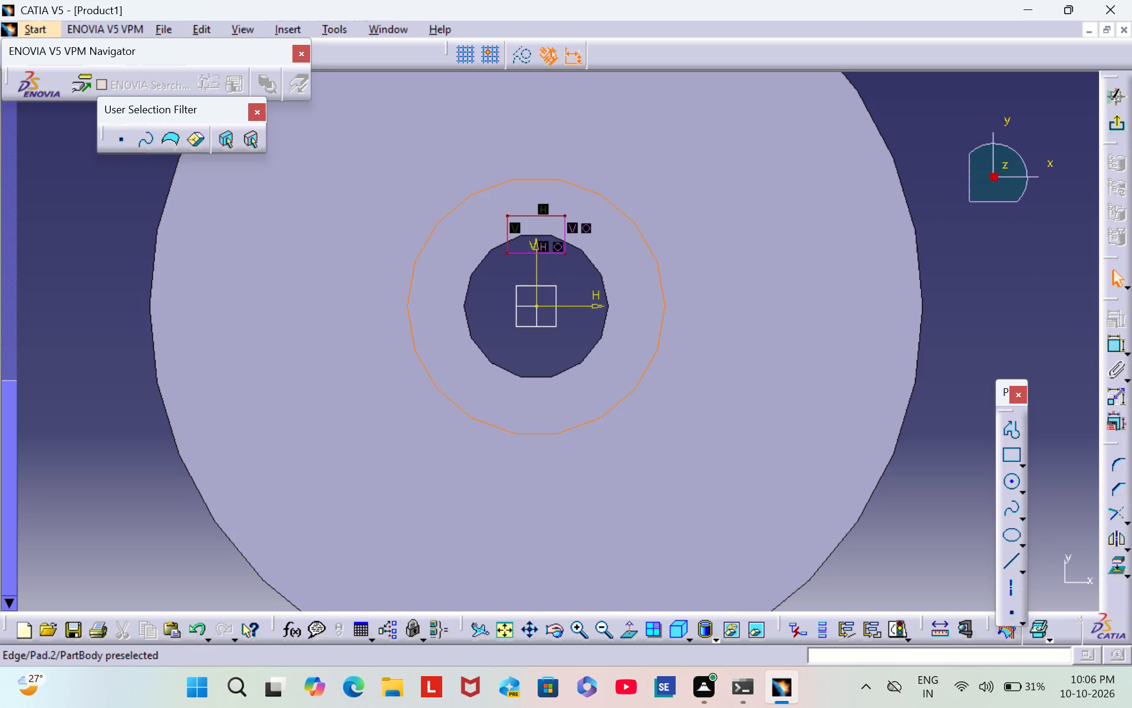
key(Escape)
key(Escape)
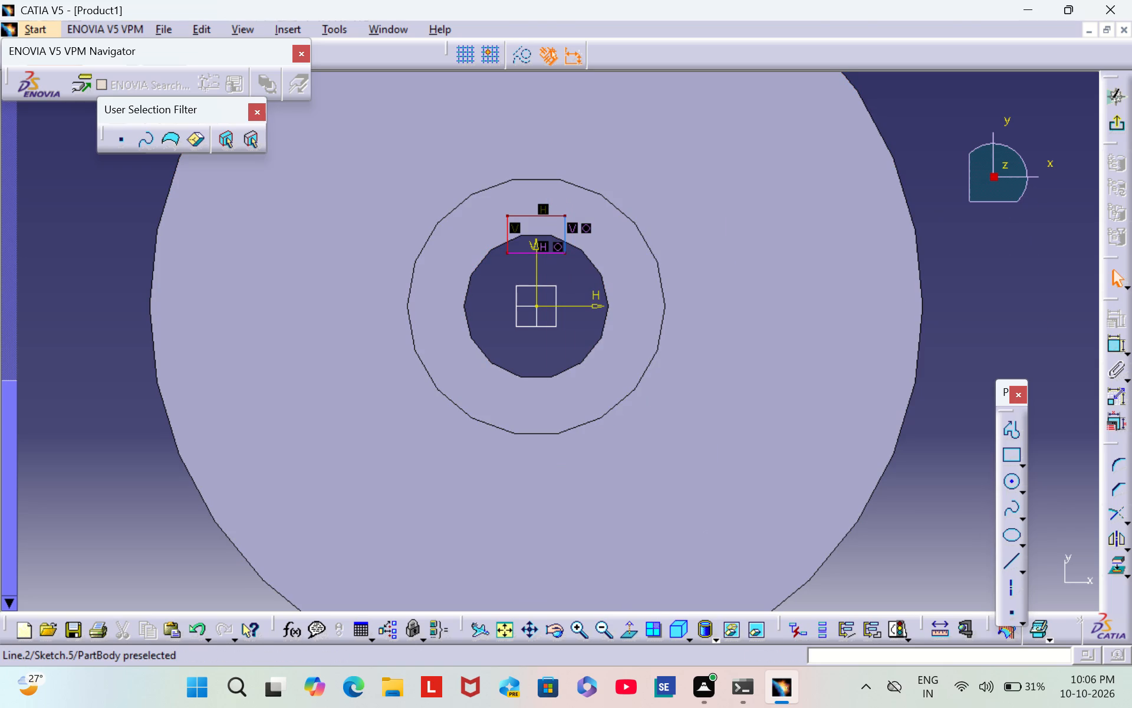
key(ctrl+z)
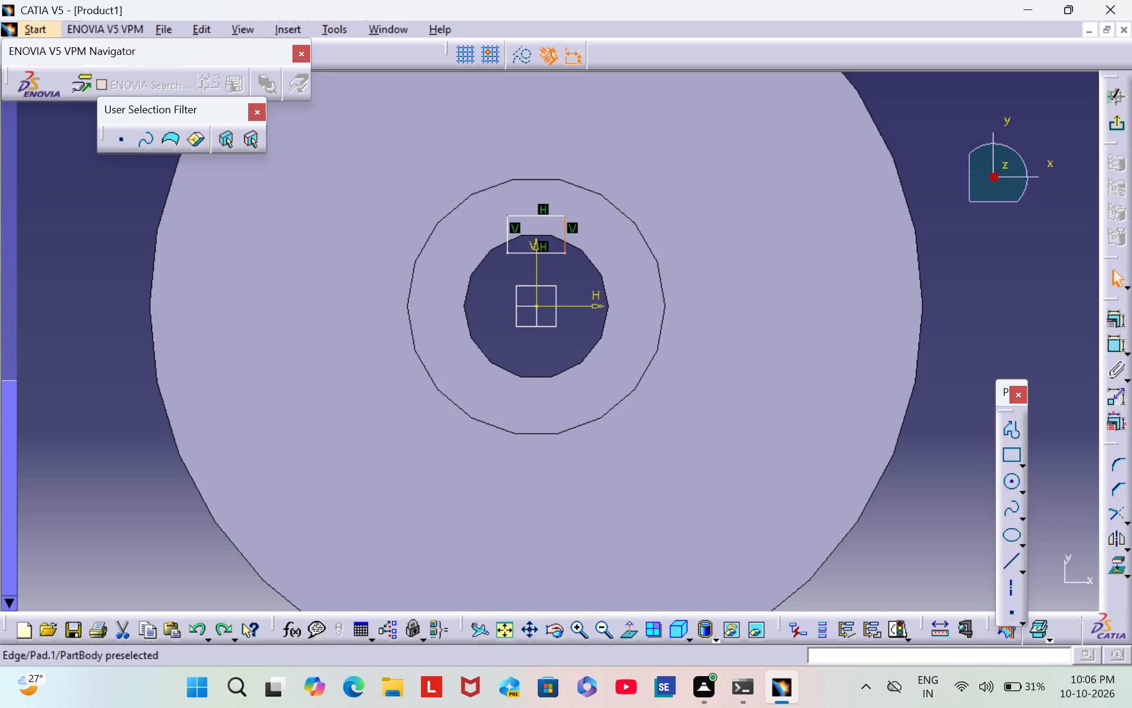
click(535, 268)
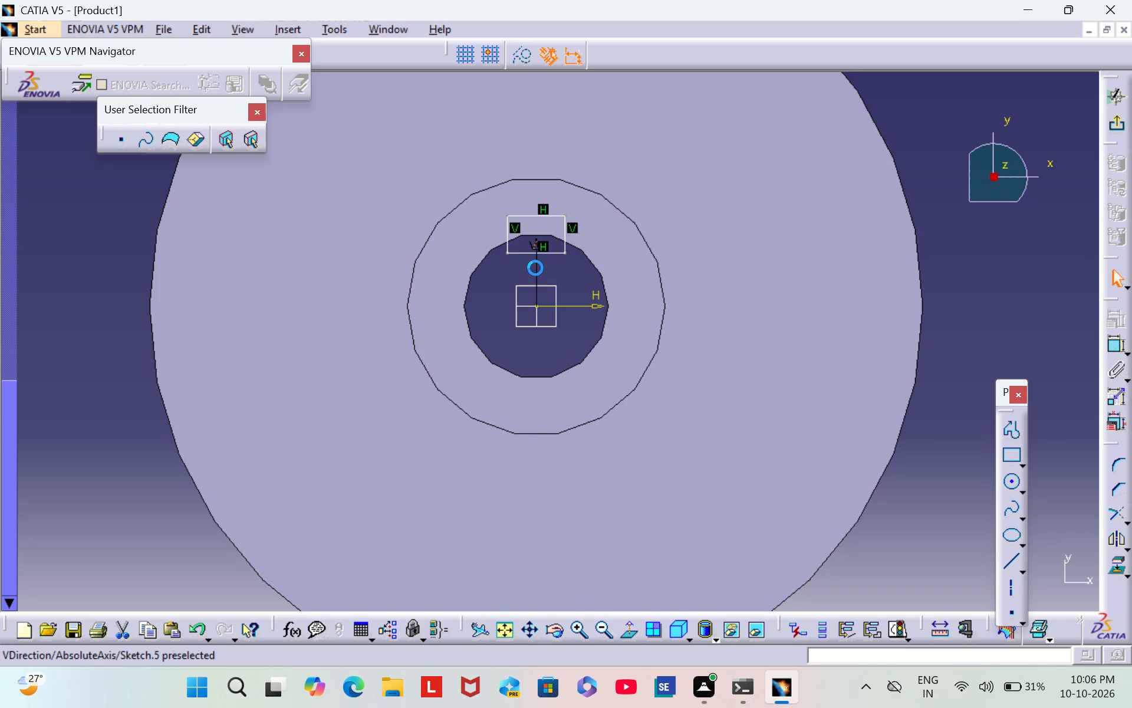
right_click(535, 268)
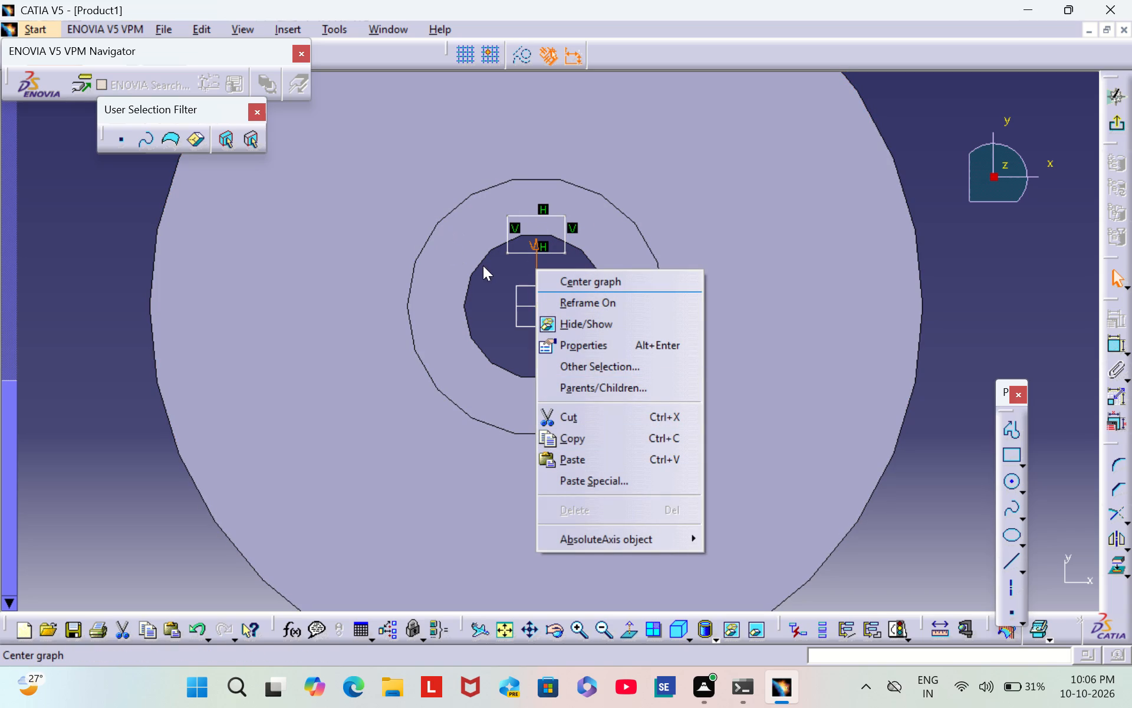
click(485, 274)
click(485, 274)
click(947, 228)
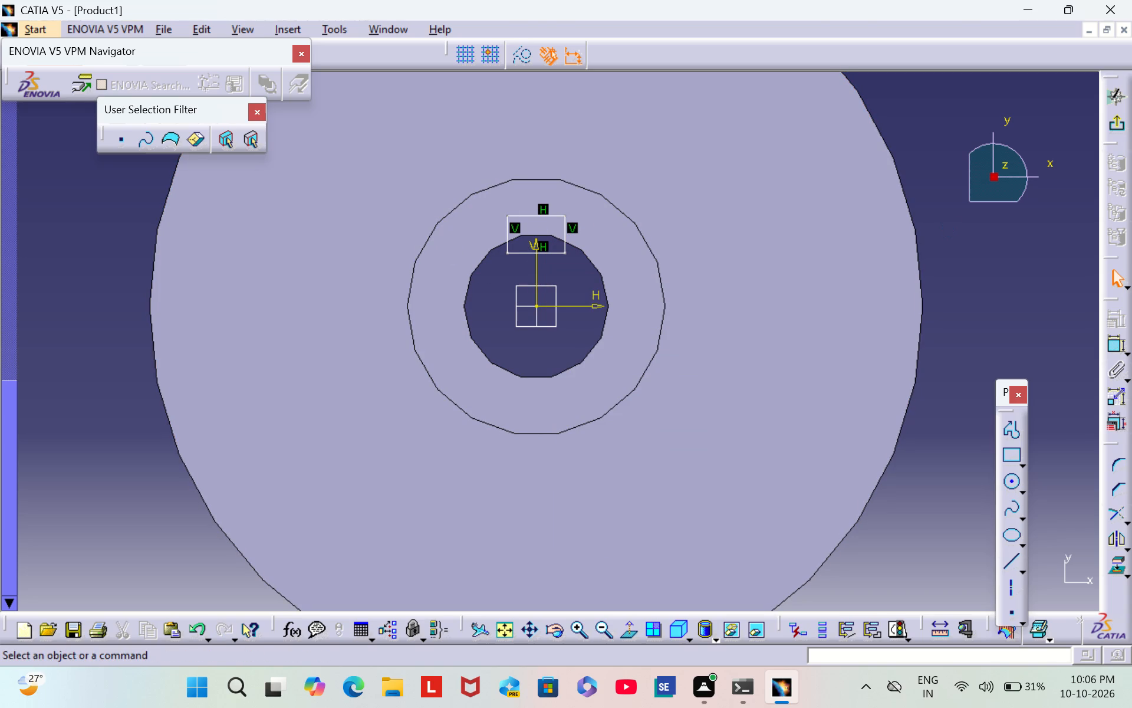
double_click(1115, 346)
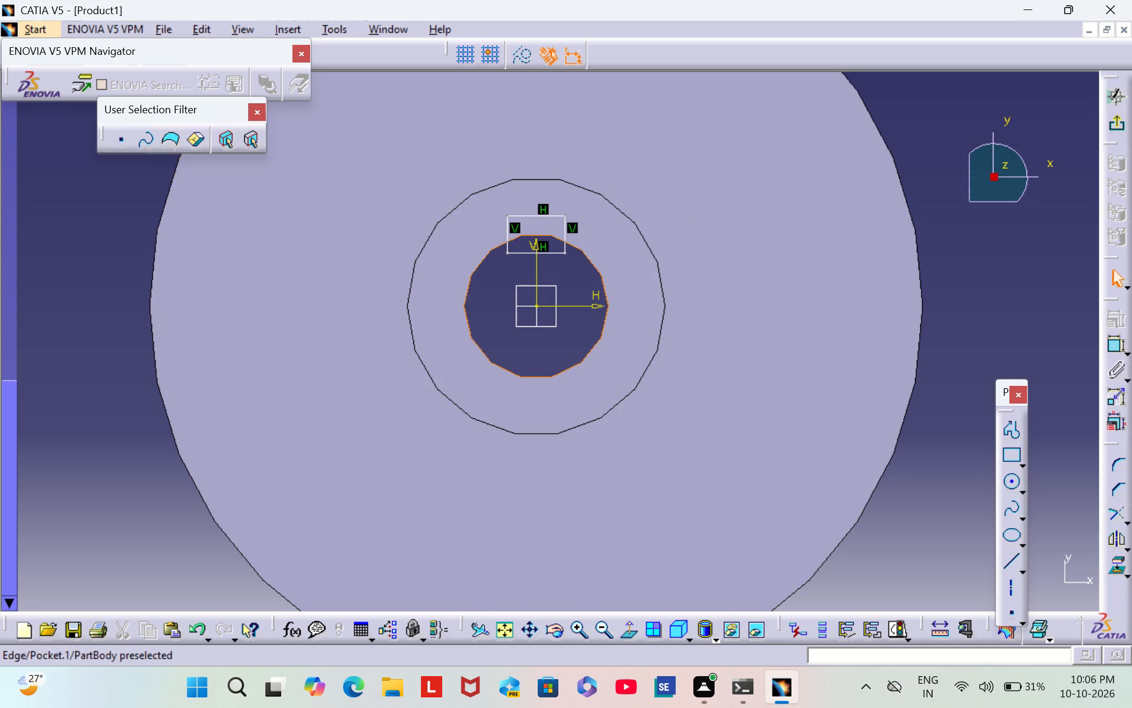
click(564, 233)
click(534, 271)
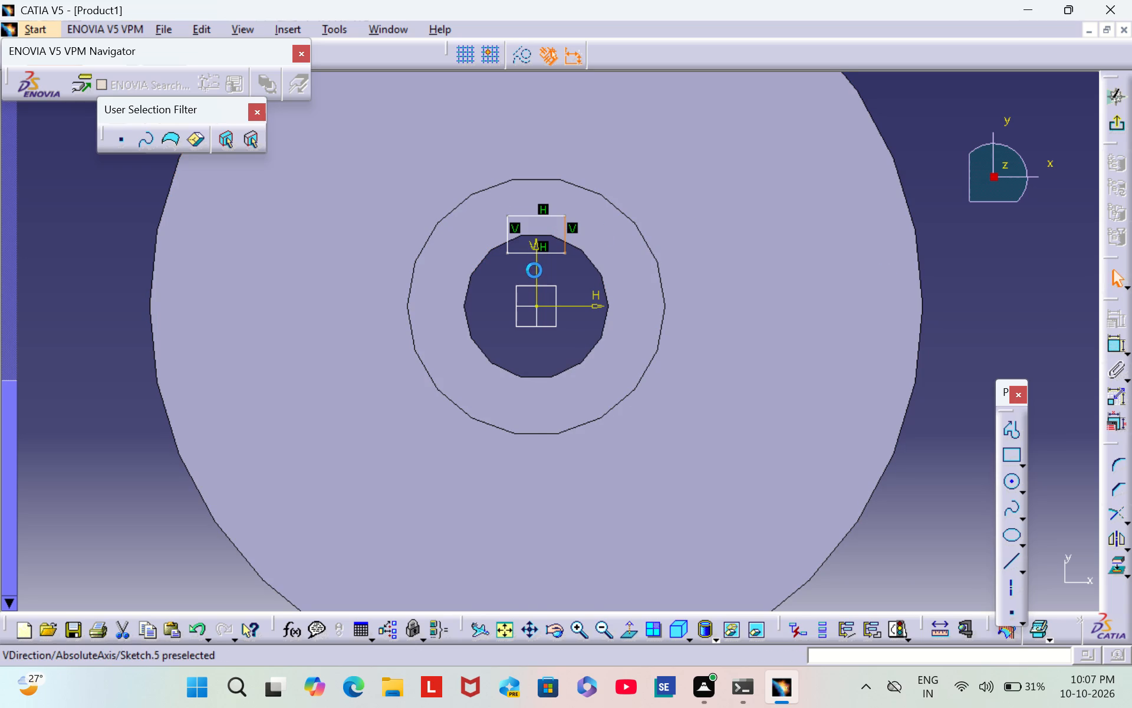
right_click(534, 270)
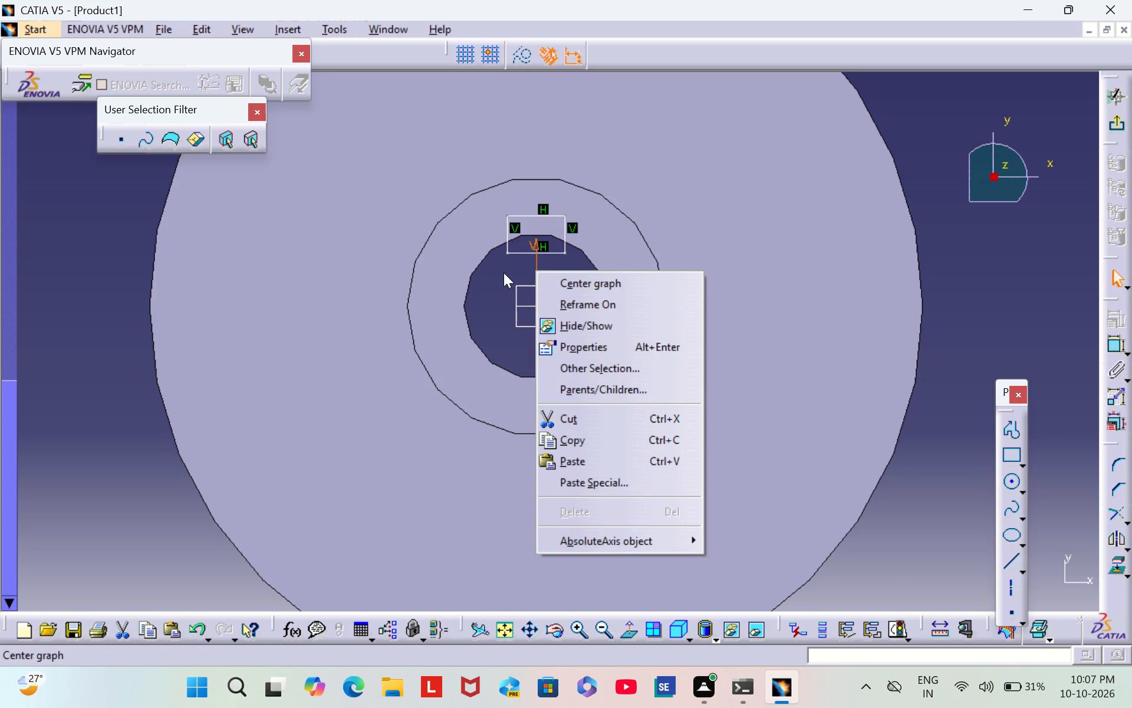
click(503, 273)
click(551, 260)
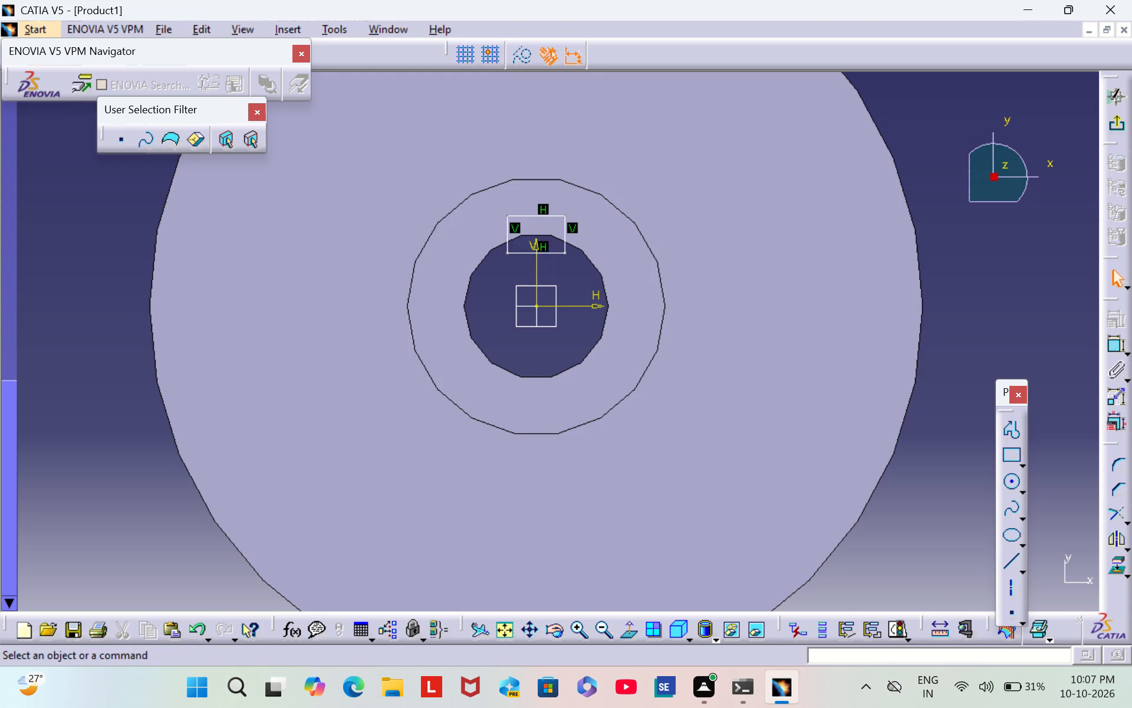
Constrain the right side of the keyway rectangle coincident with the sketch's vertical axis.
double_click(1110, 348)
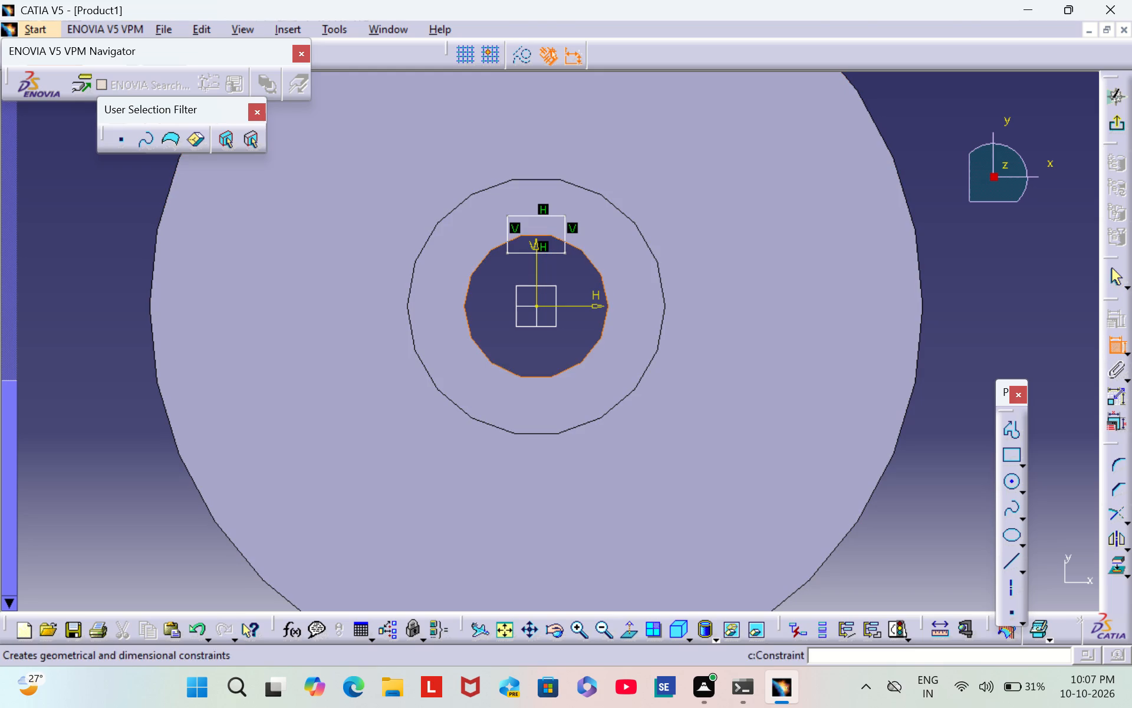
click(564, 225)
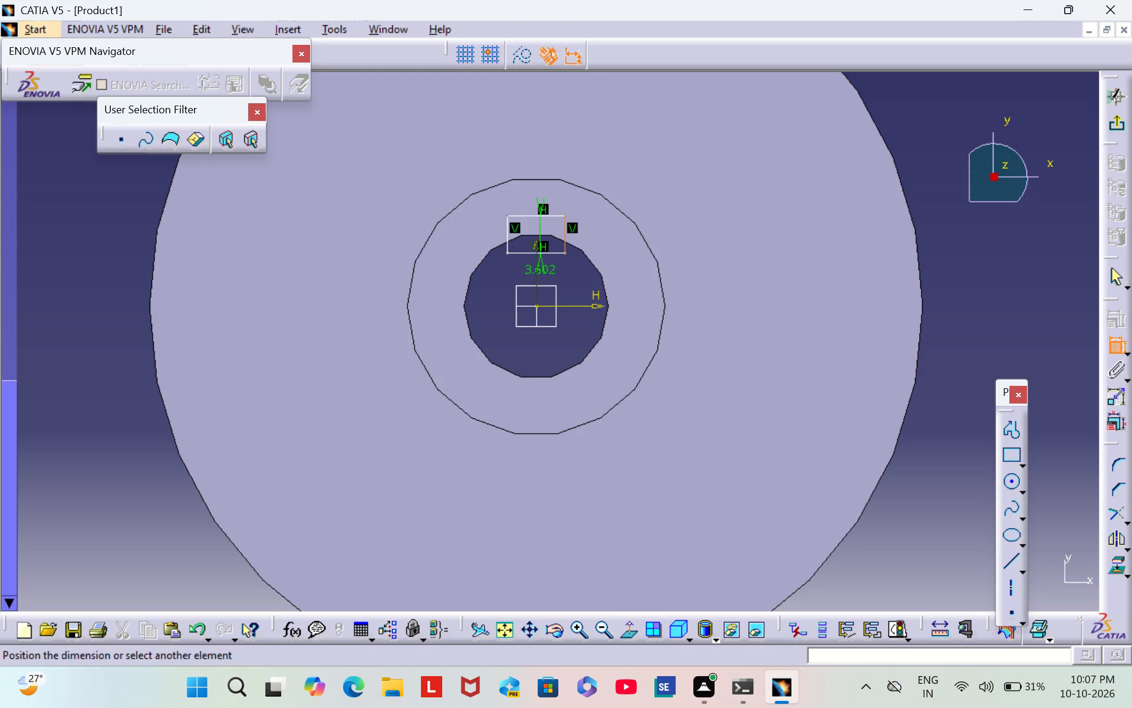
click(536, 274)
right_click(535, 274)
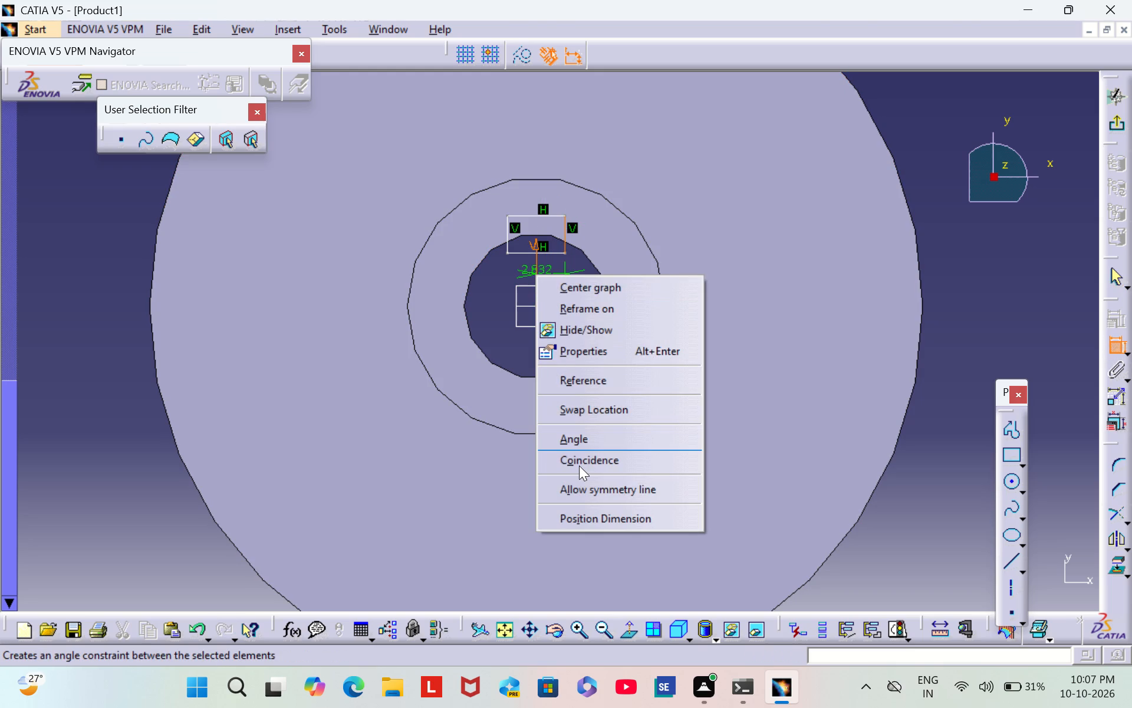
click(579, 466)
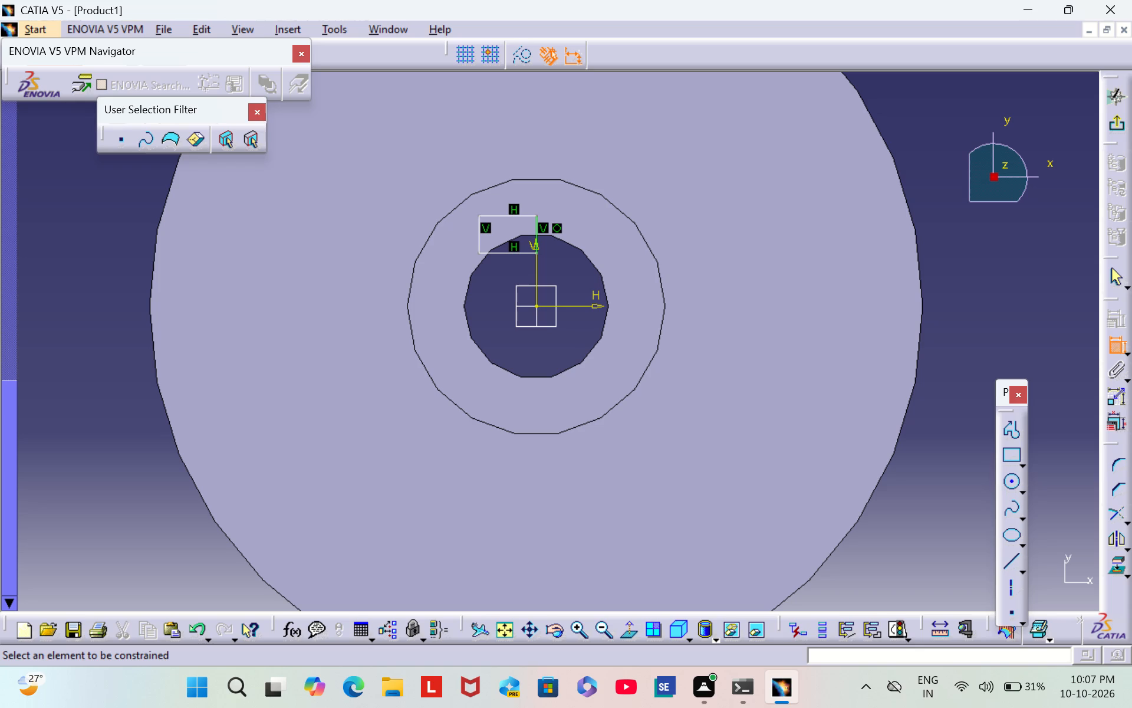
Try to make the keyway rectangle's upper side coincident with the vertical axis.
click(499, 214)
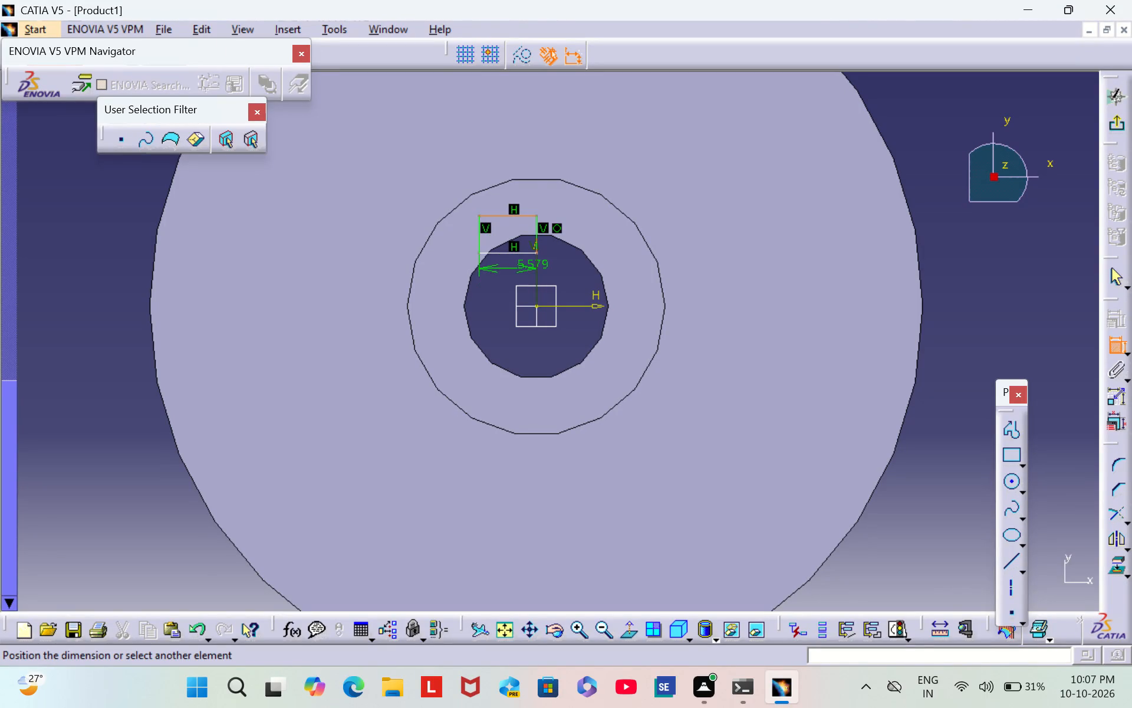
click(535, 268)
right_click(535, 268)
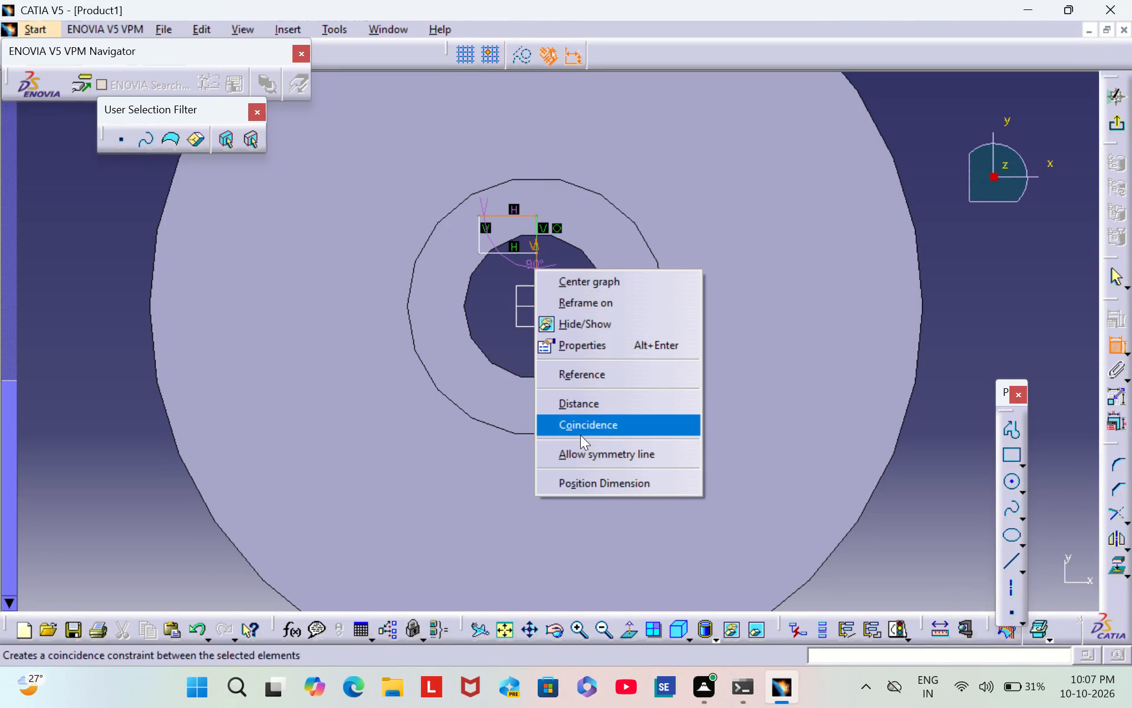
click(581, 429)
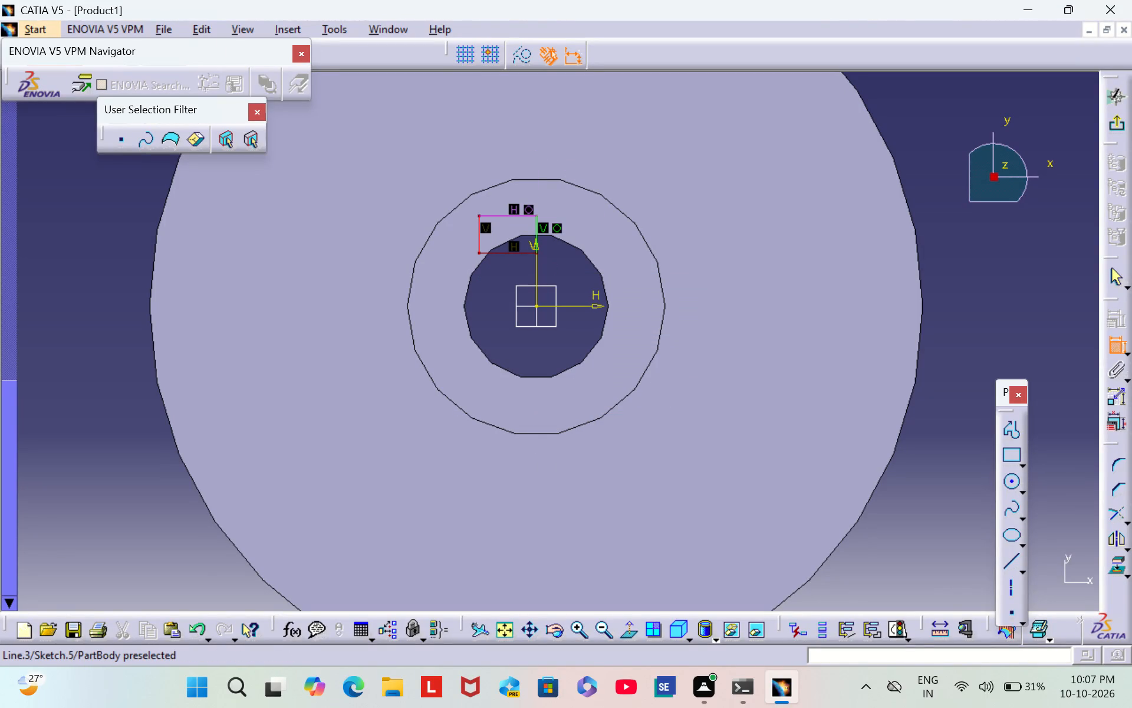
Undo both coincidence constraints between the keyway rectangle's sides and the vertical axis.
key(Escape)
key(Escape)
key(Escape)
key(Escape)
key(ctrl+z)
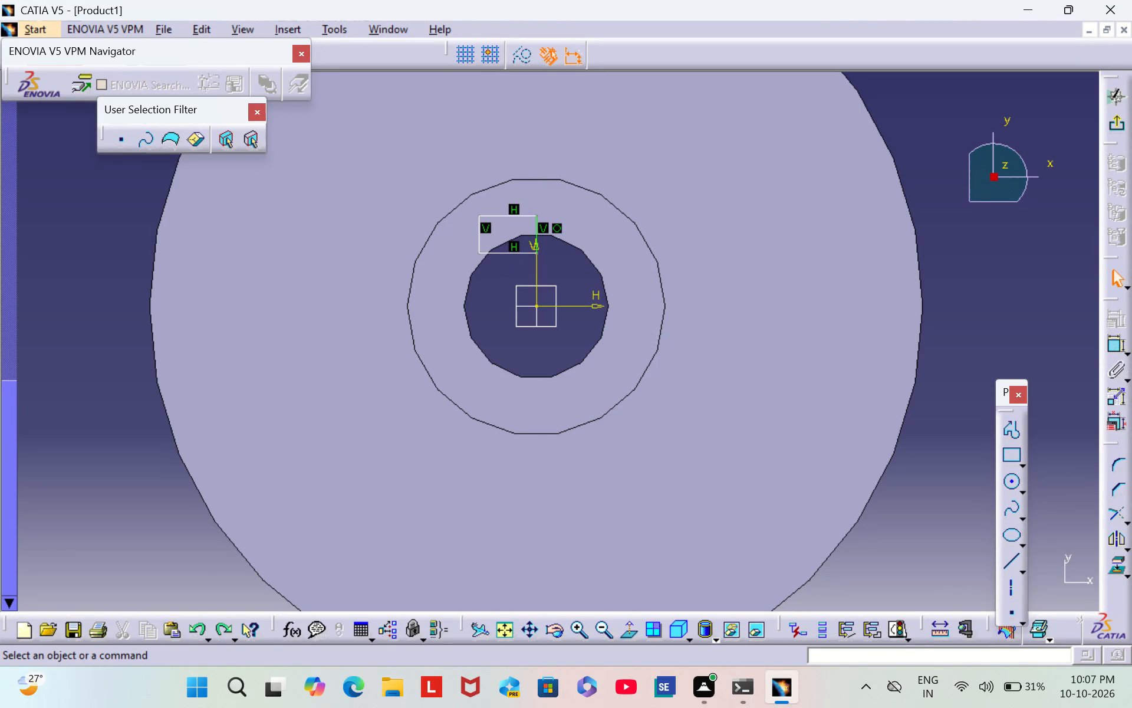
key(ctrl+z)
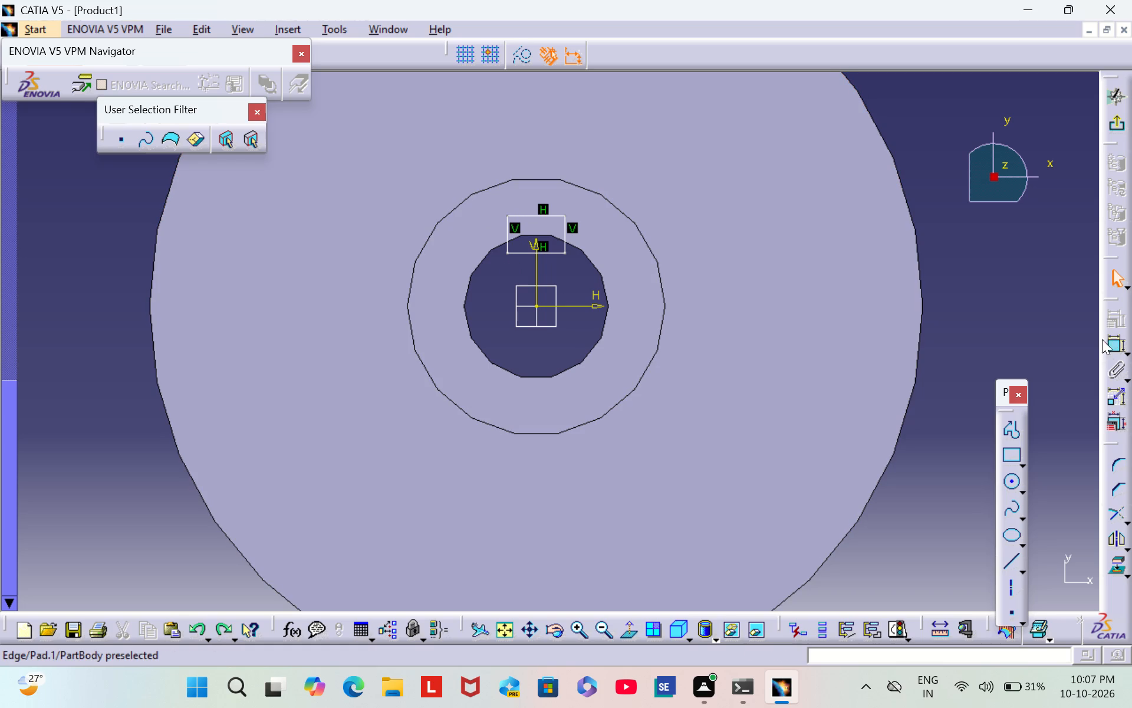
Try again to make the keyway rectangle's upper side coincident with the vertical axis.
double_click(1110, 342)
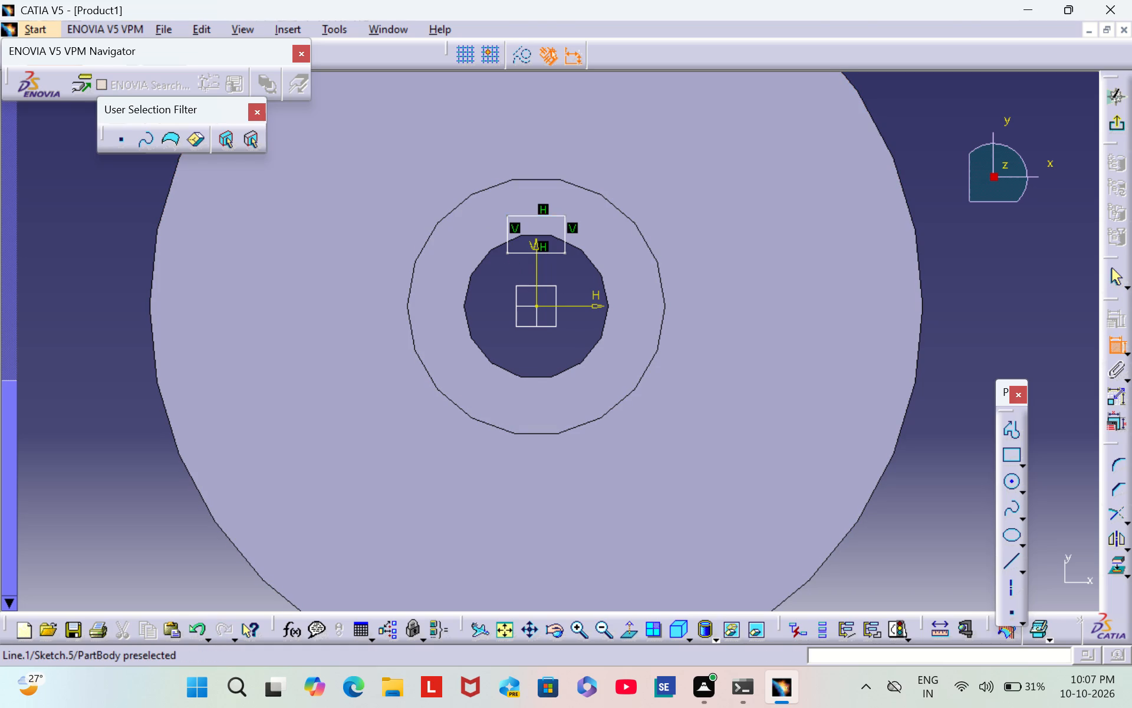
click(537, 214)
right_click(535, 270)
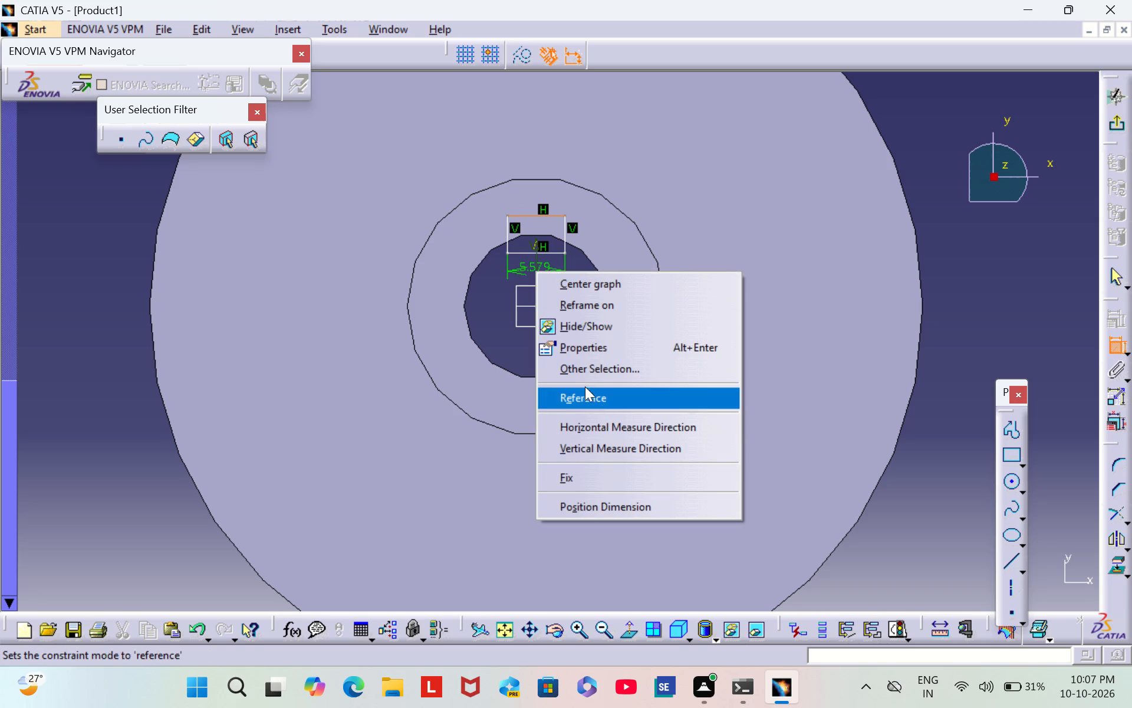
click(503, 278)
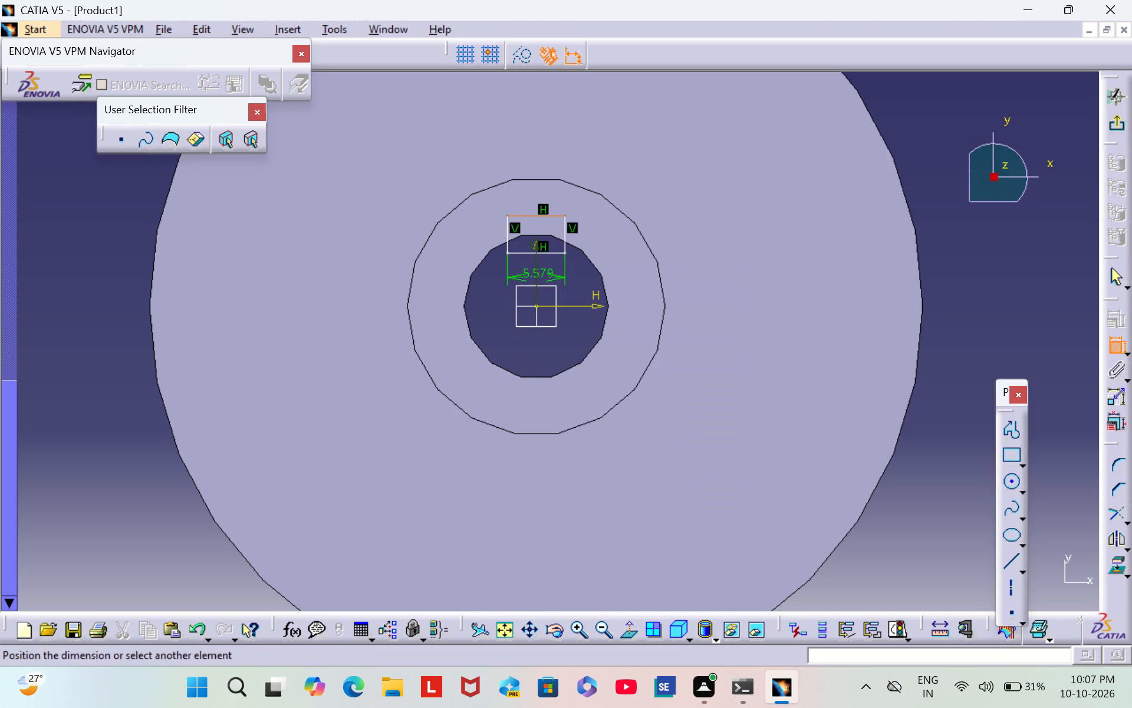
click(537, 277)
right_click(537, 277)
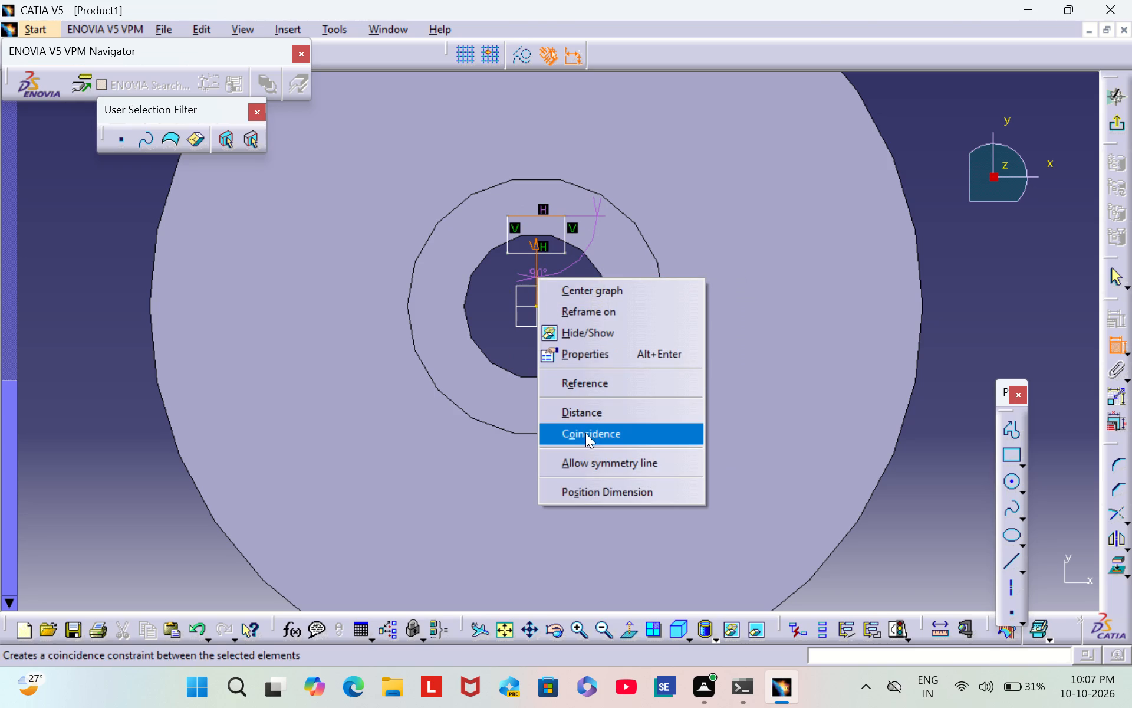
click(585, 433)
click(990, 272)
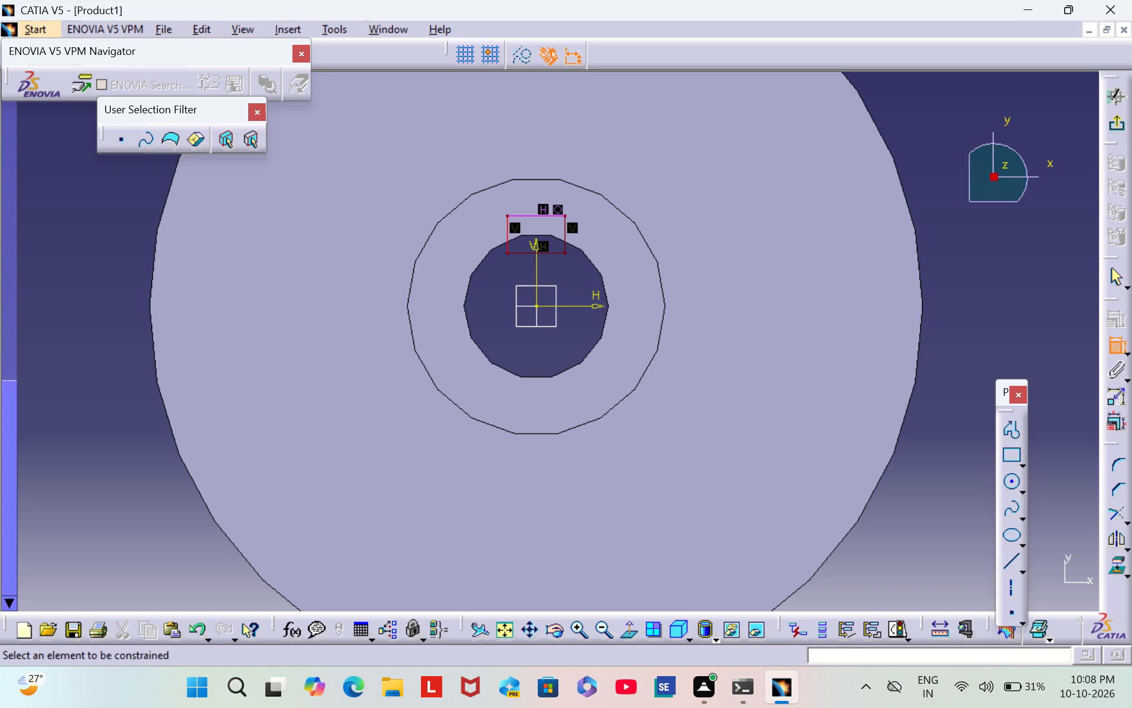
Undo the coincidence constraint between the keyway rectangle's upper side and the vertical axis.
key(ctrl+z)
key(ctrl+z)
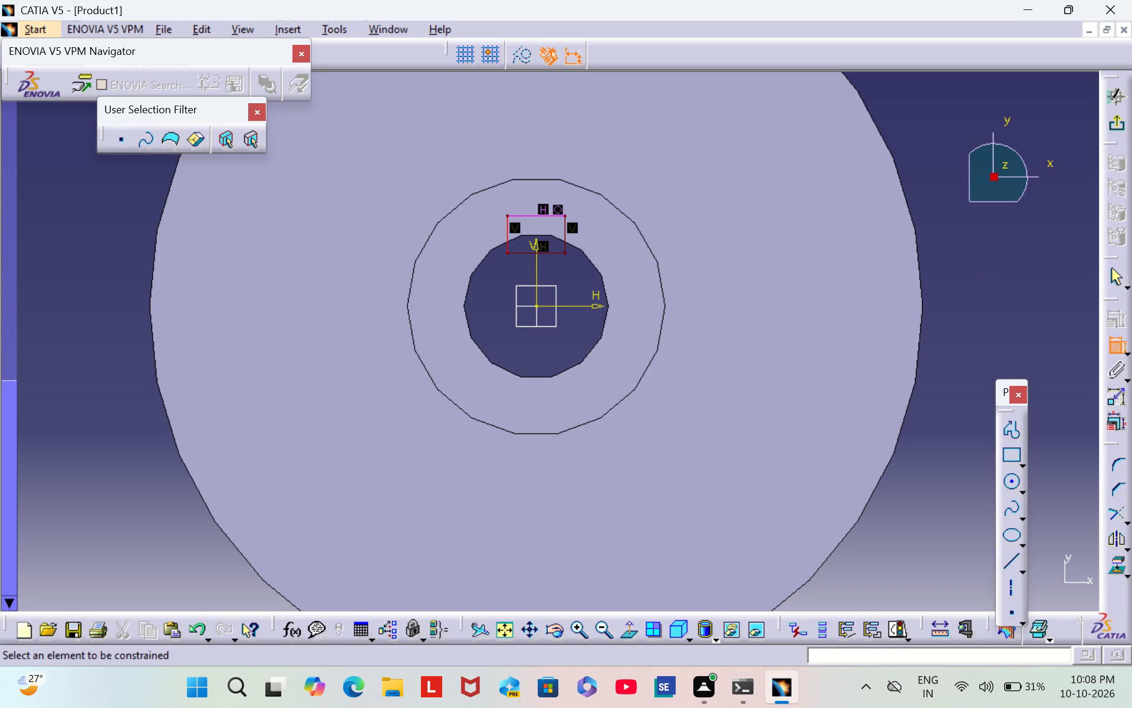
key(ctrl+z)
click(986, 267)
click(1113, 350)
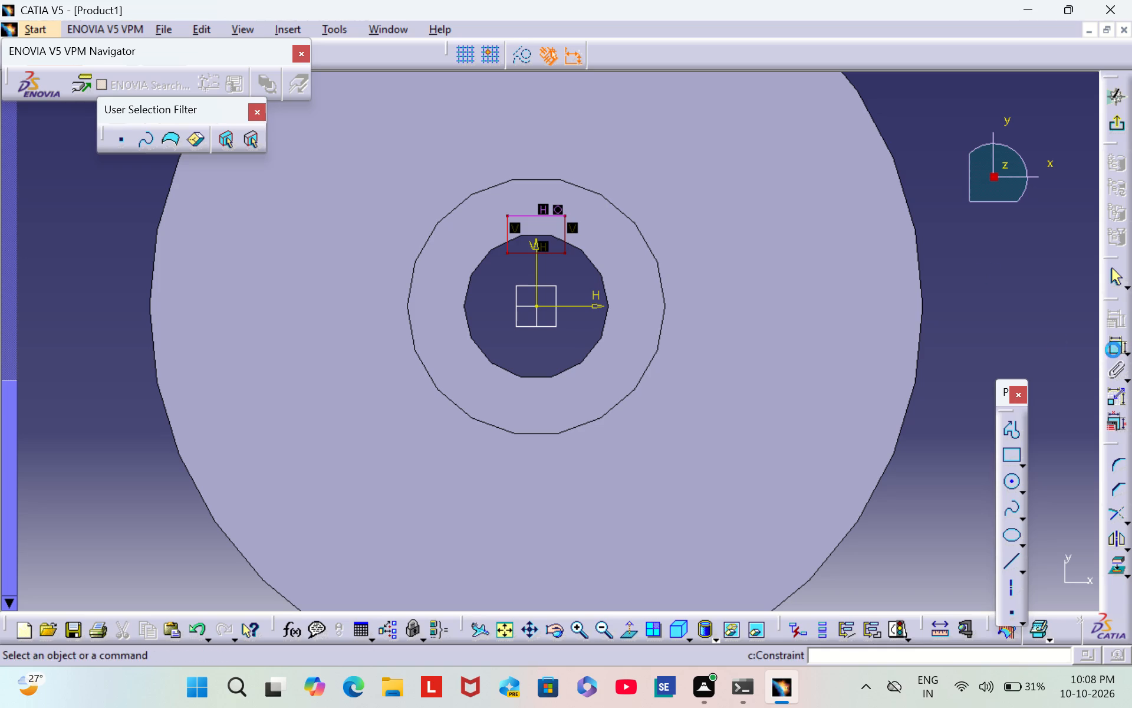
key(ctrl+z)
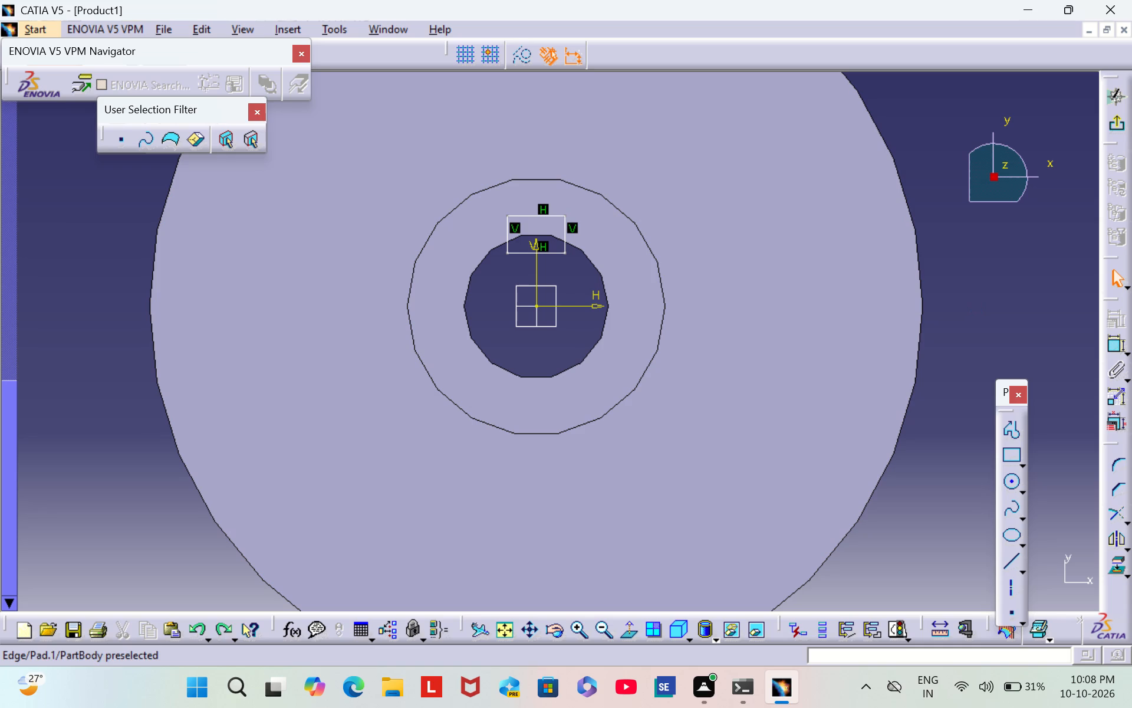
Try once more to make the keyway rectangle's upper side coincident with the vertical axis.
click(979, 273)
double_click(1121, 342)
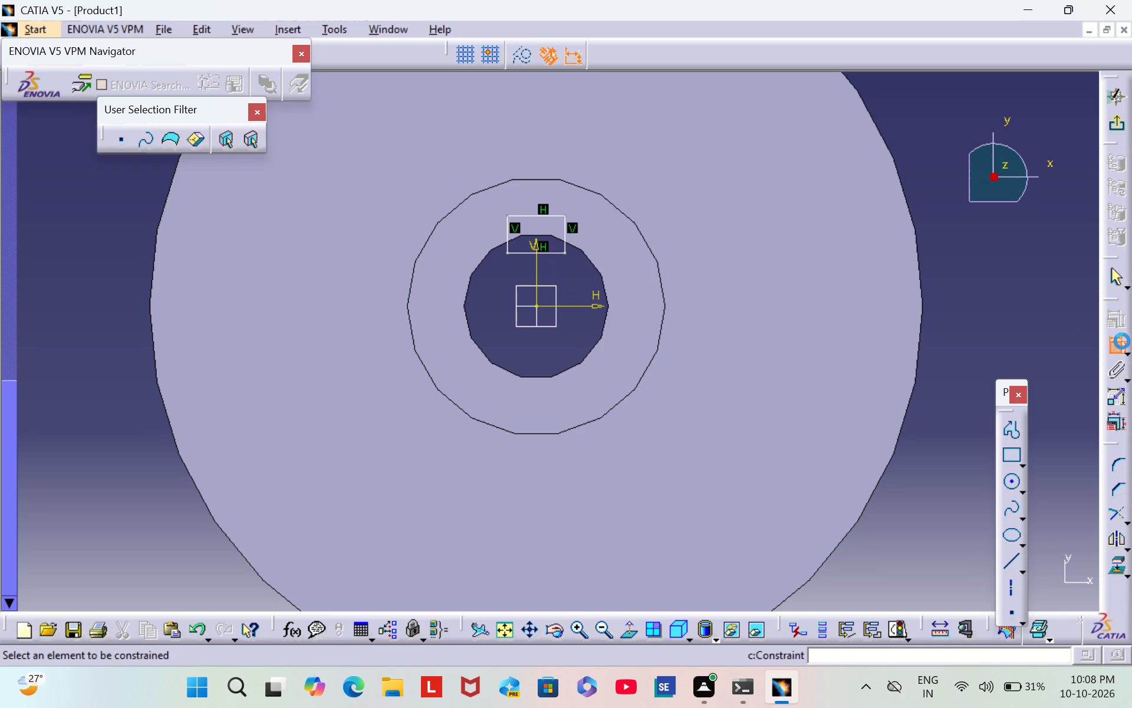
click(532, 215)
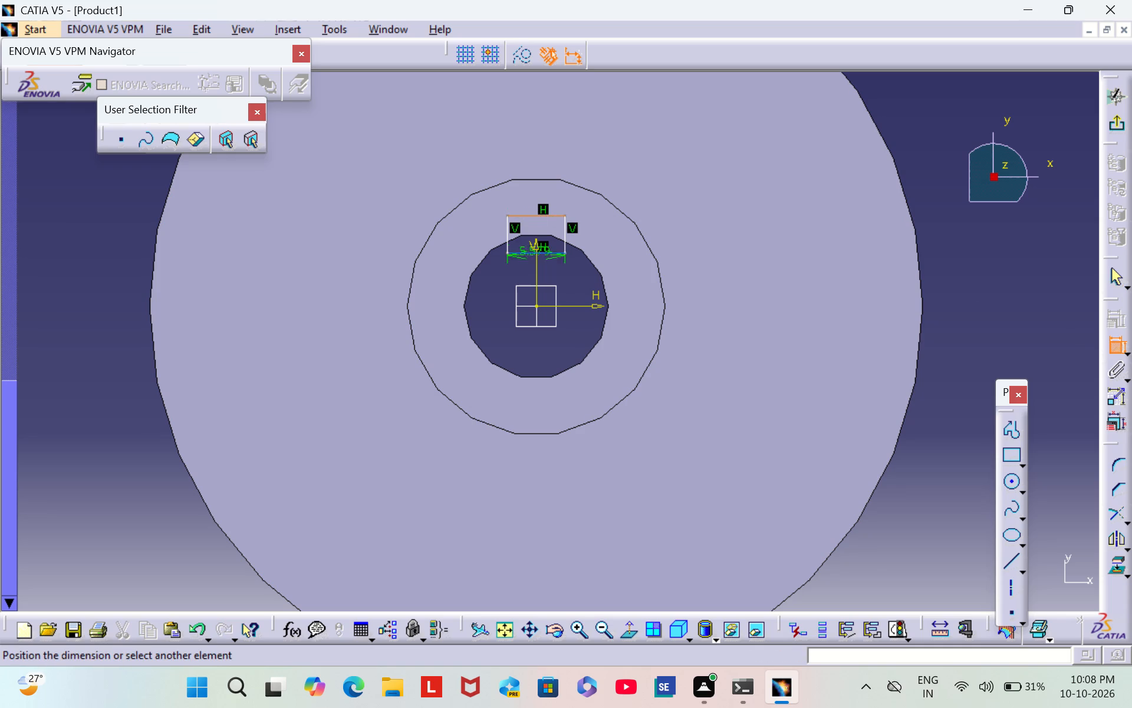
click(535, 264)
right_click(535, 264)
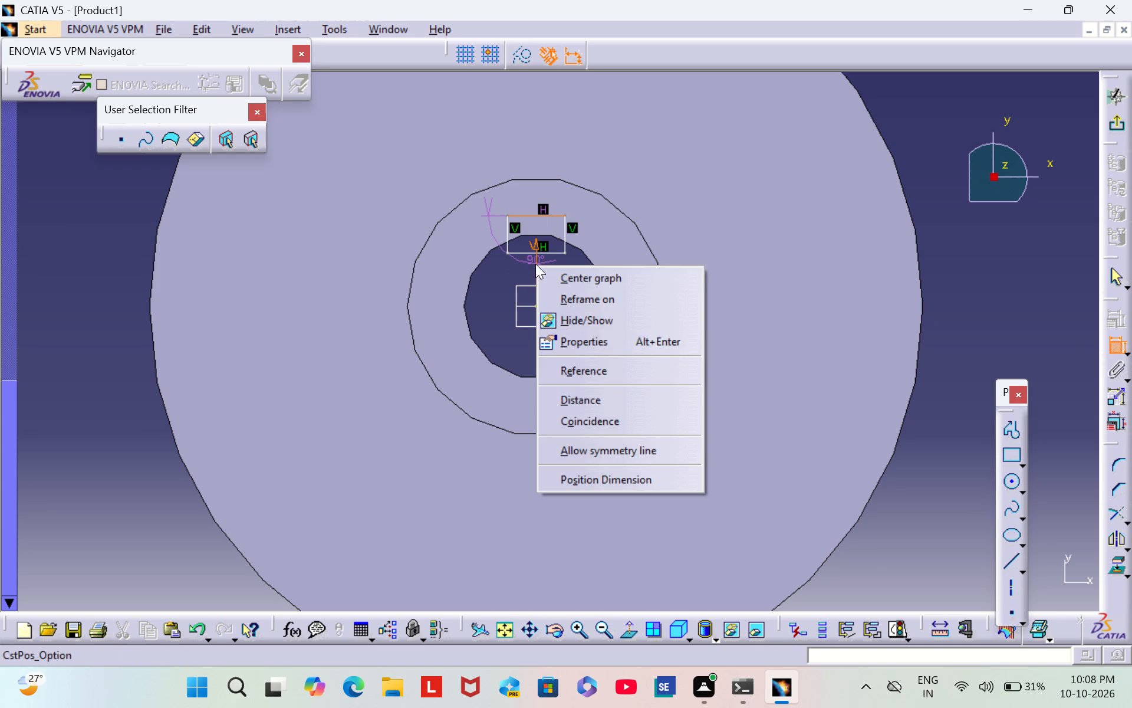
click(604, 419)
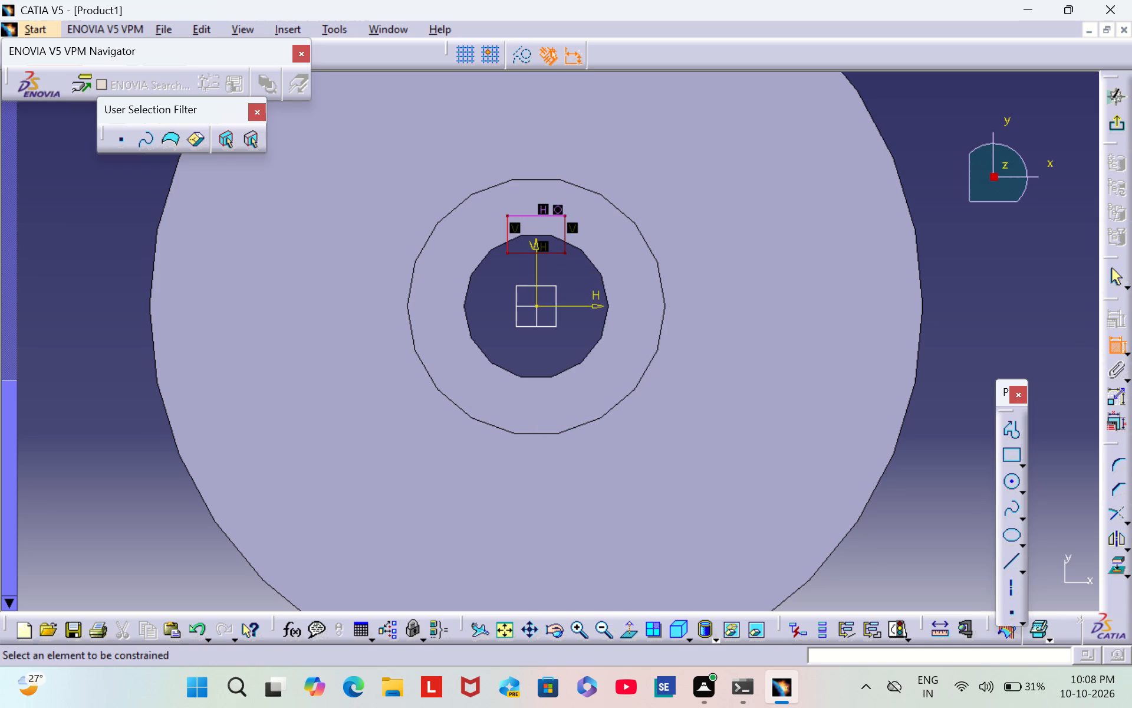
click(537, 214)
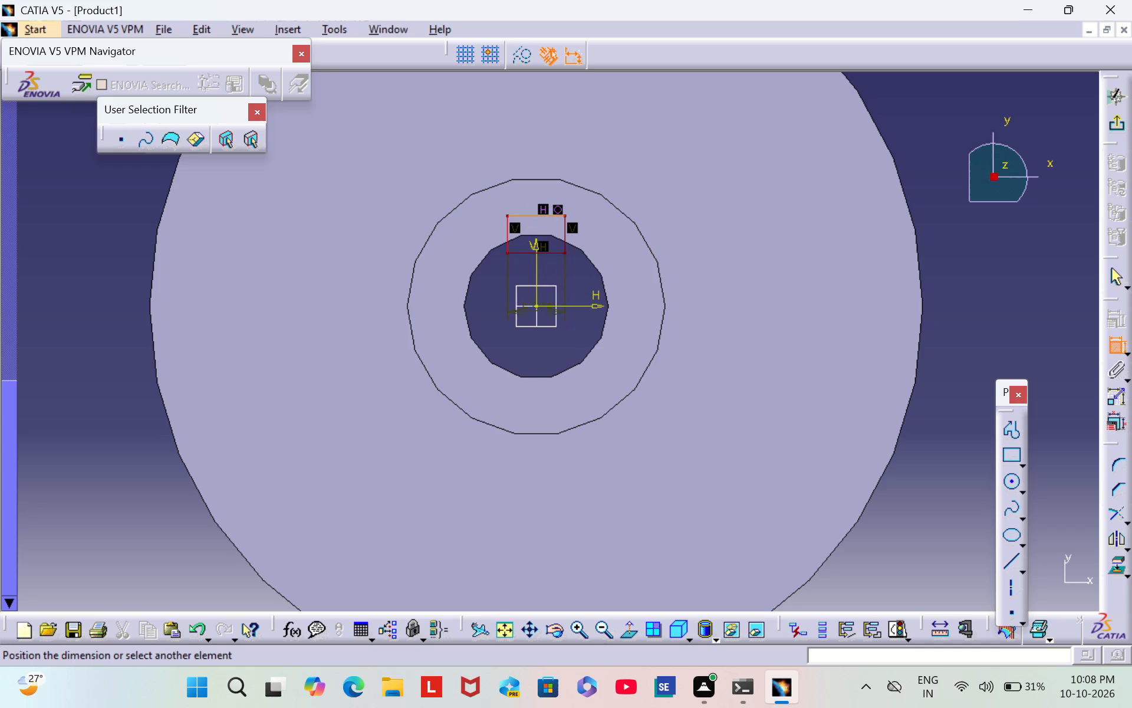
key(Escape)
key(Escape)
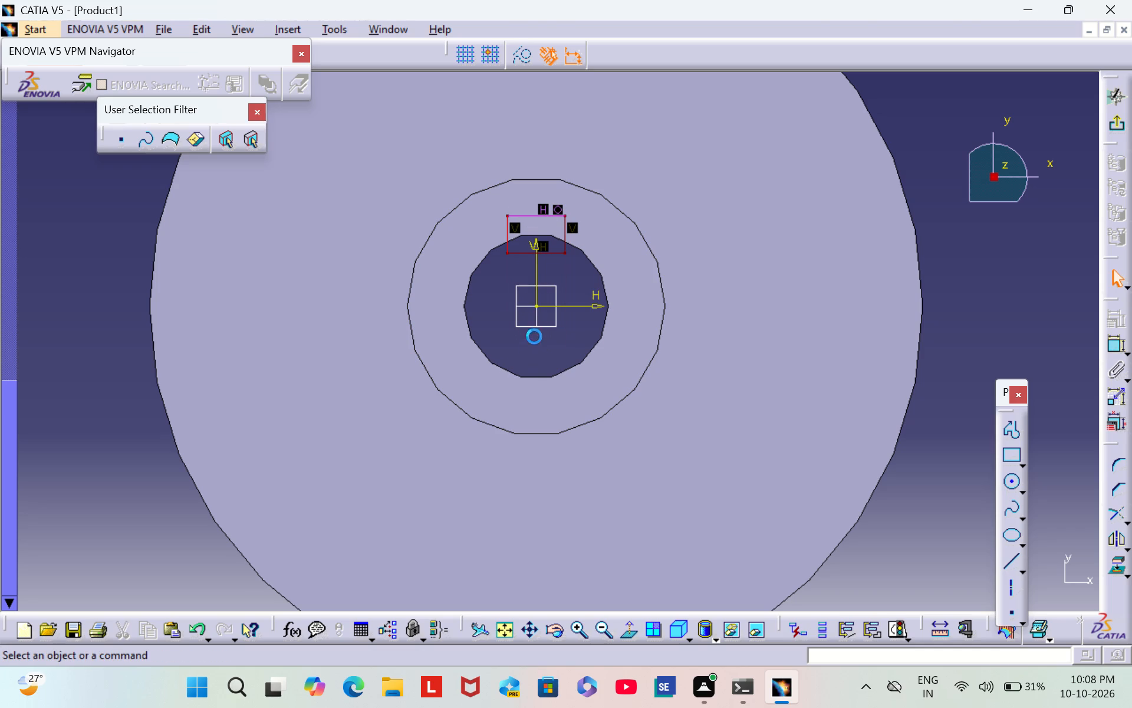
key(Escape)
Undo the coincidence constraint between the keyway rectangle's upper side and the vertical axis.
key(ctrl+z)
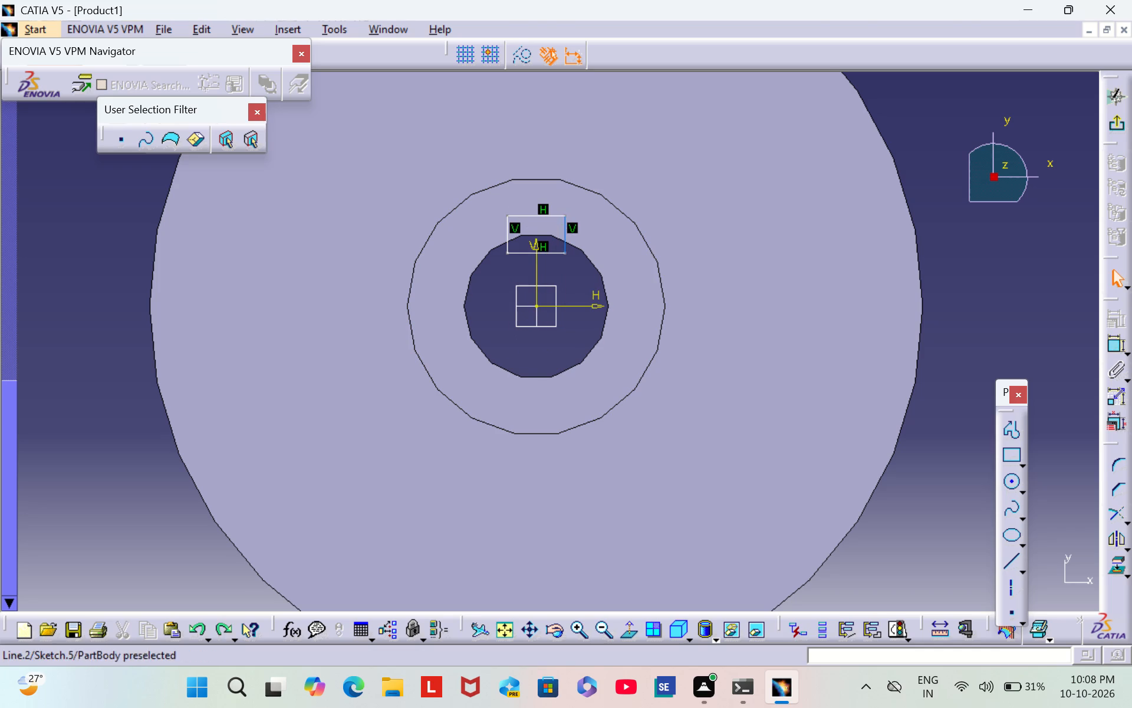
Dimension the keyway rectangle's width below the rectangle and set it to 5 mm.
click(1114, 345)
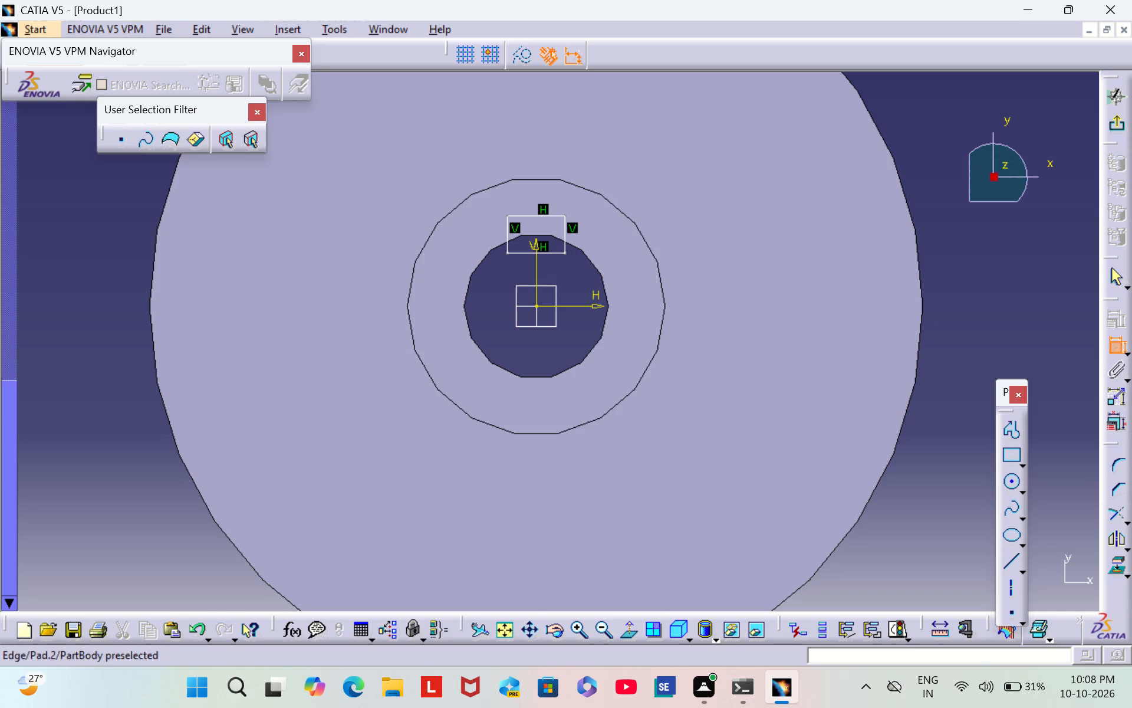
click(535, 216)
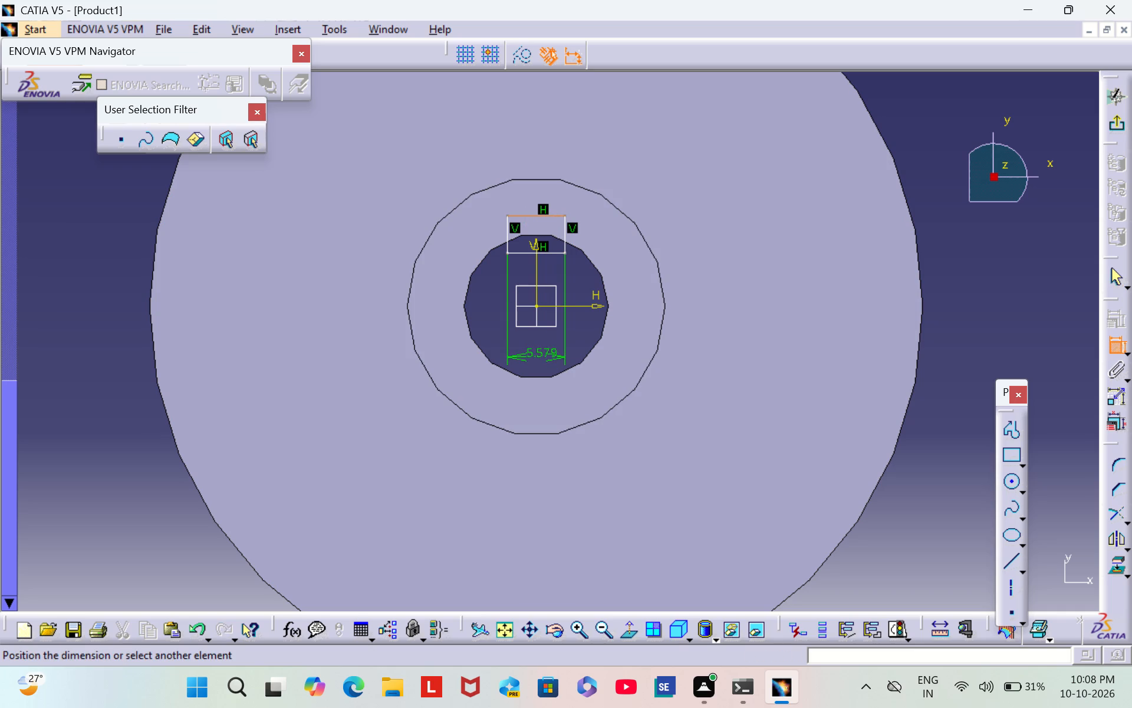
click(541, 356)
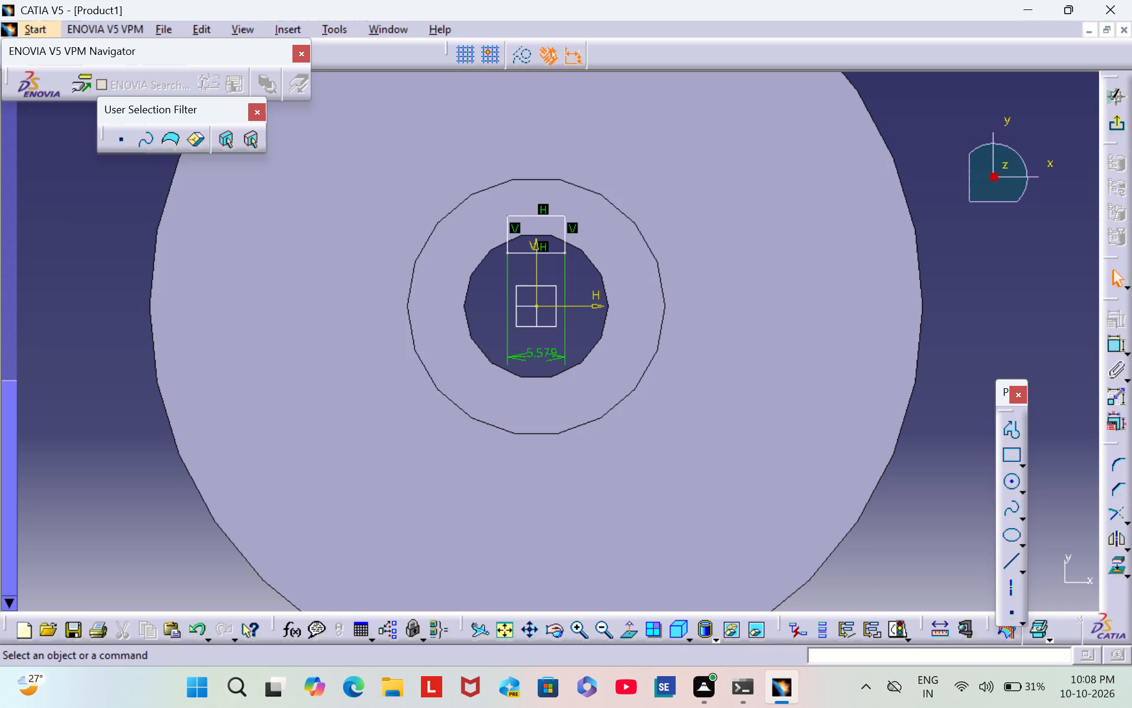
double_click(539, 357)
key(BackSpace)
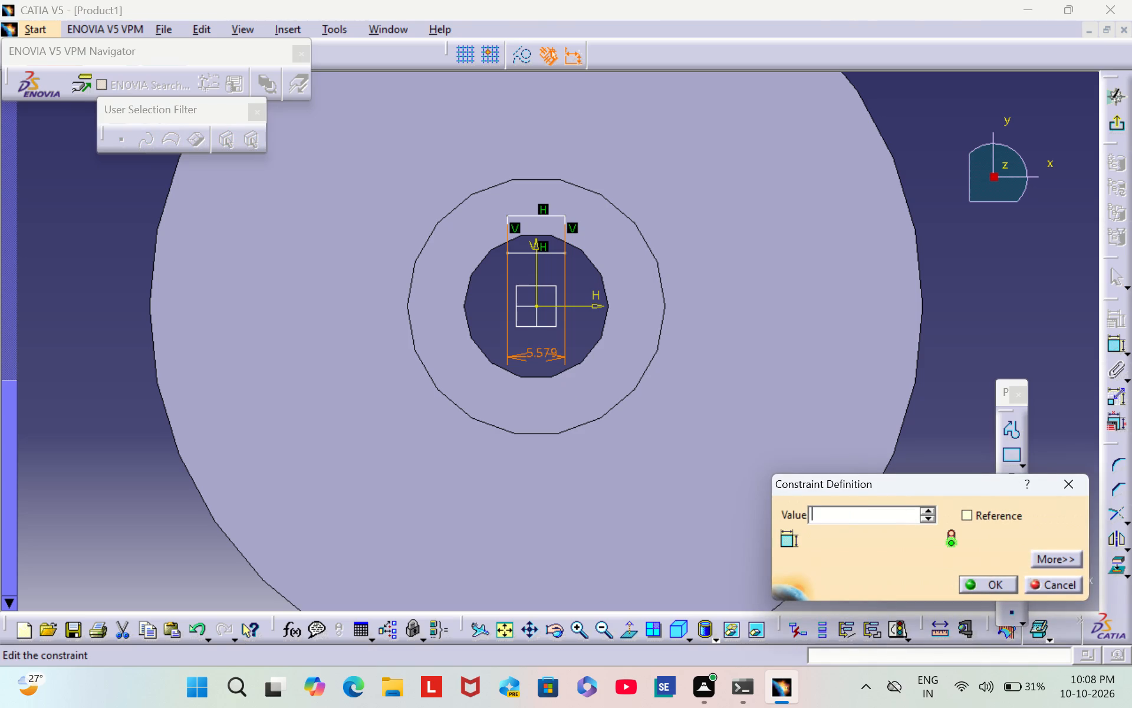
key(5)
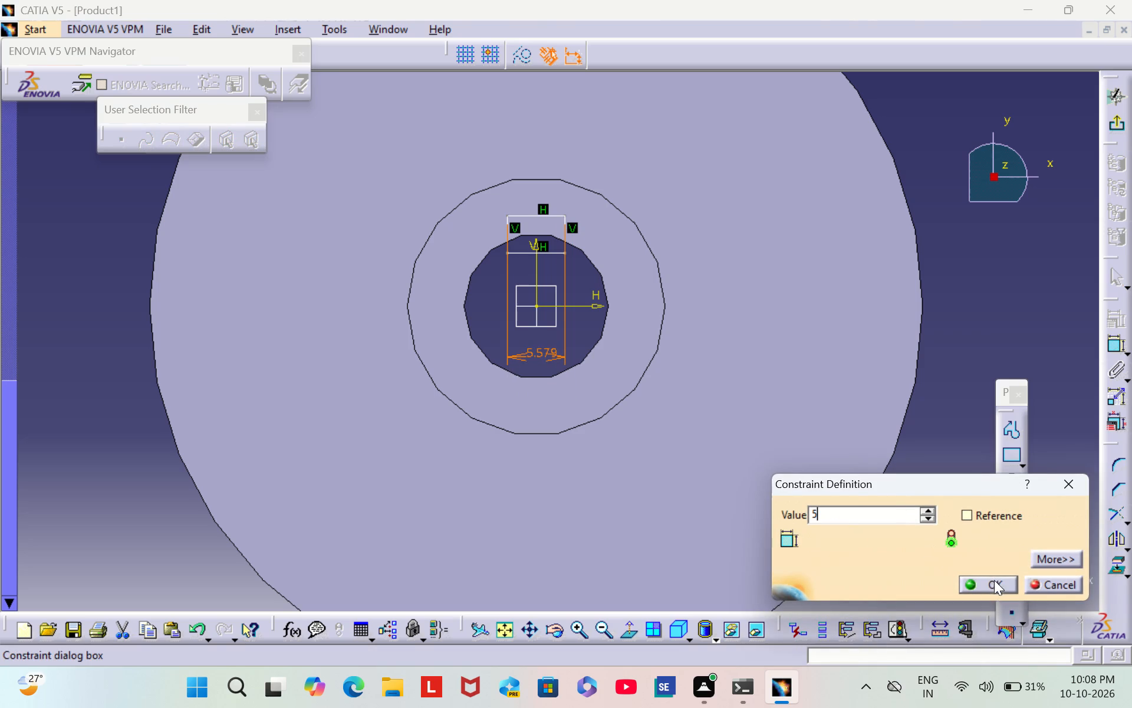
click(994, 580)
click(965, 299)
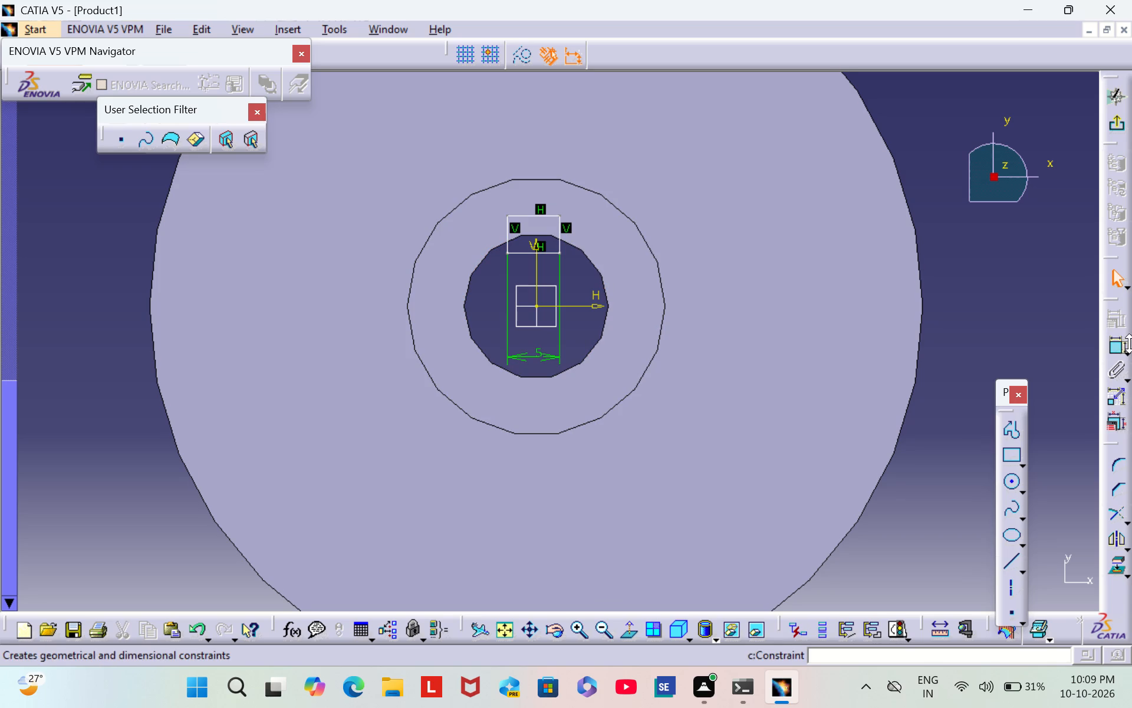
Add a vertical distance dimension from the keyway rectangle's upper-right corner to the bottom of the bore edge.
click(1113, 348)
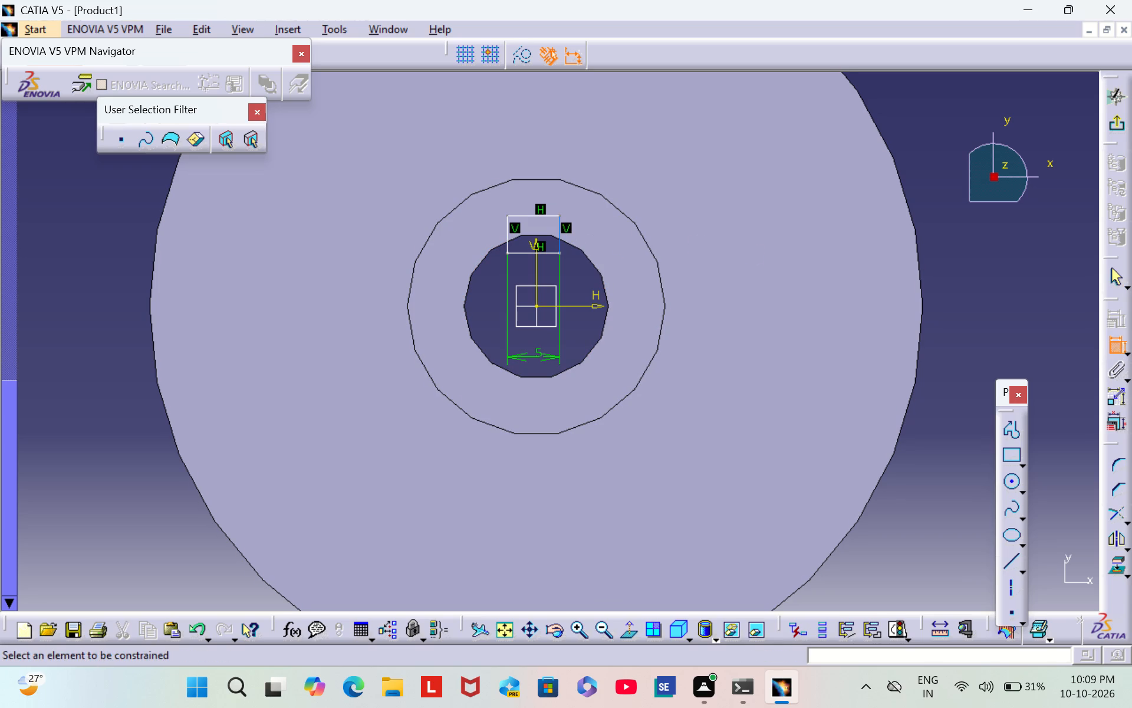
click(558, 215)
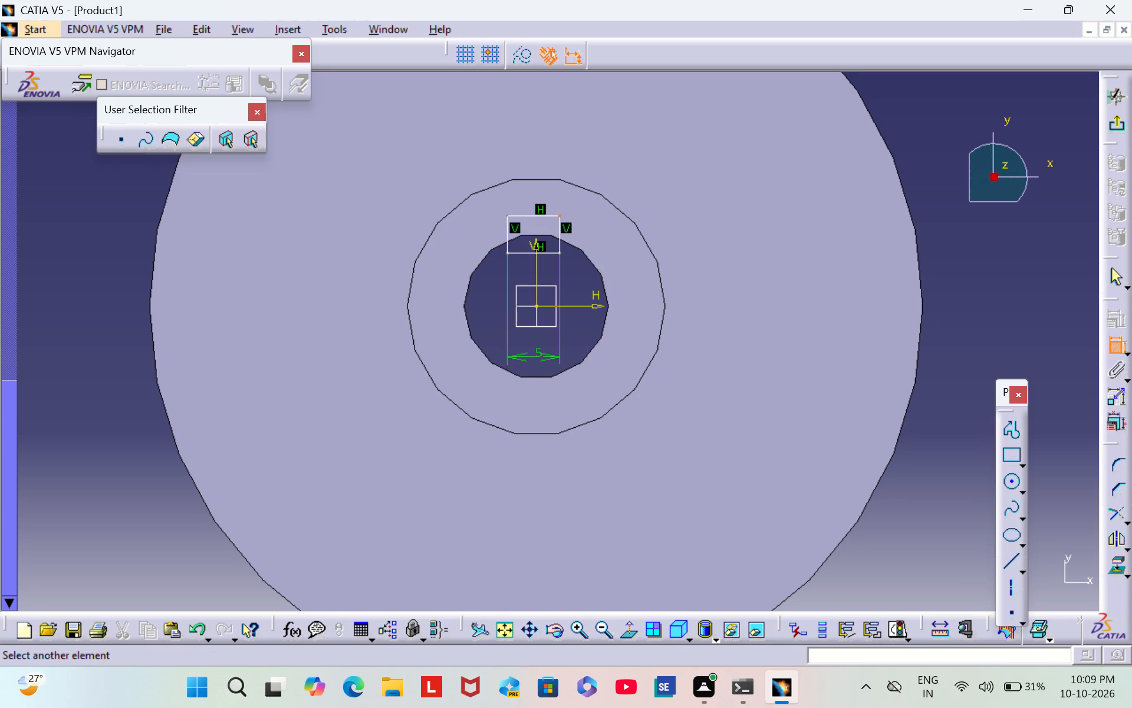
click(560, 370)
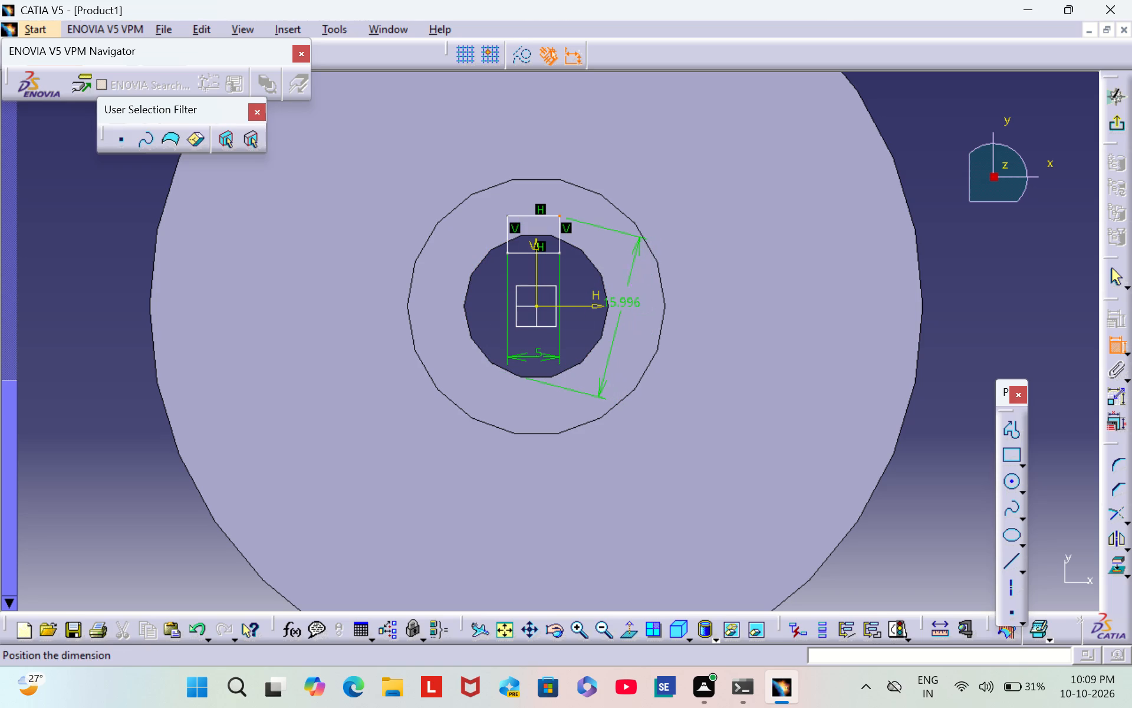
right_click(622, 306)
click(688, 458)
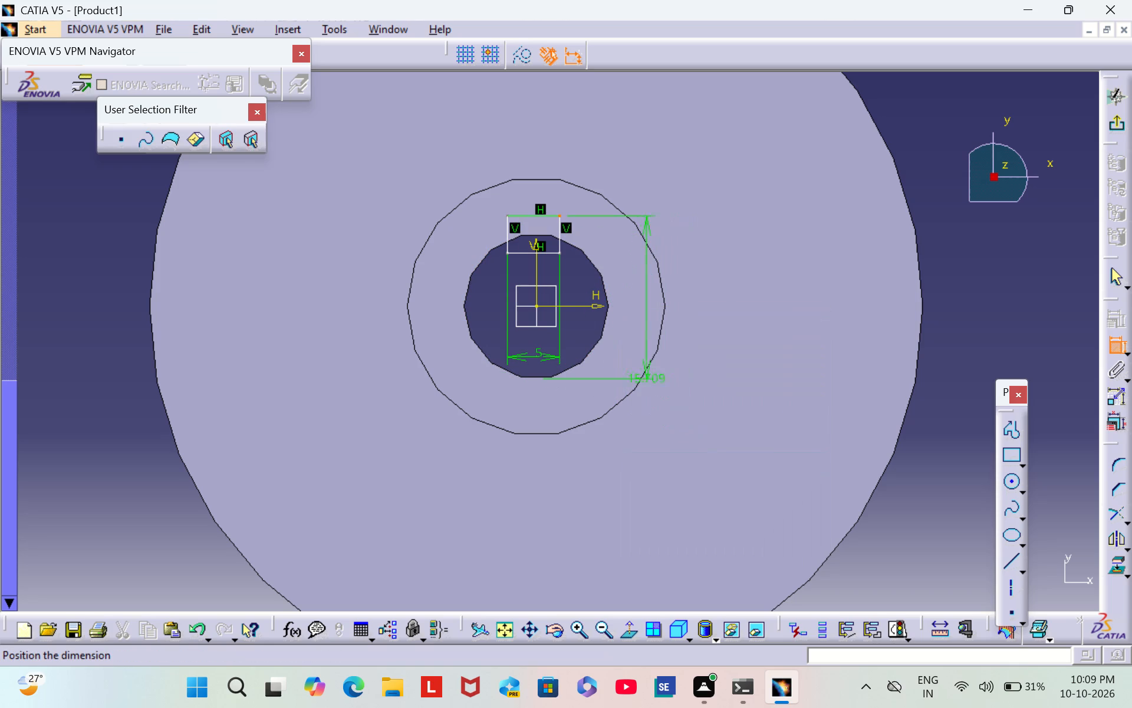
click(614, 301)
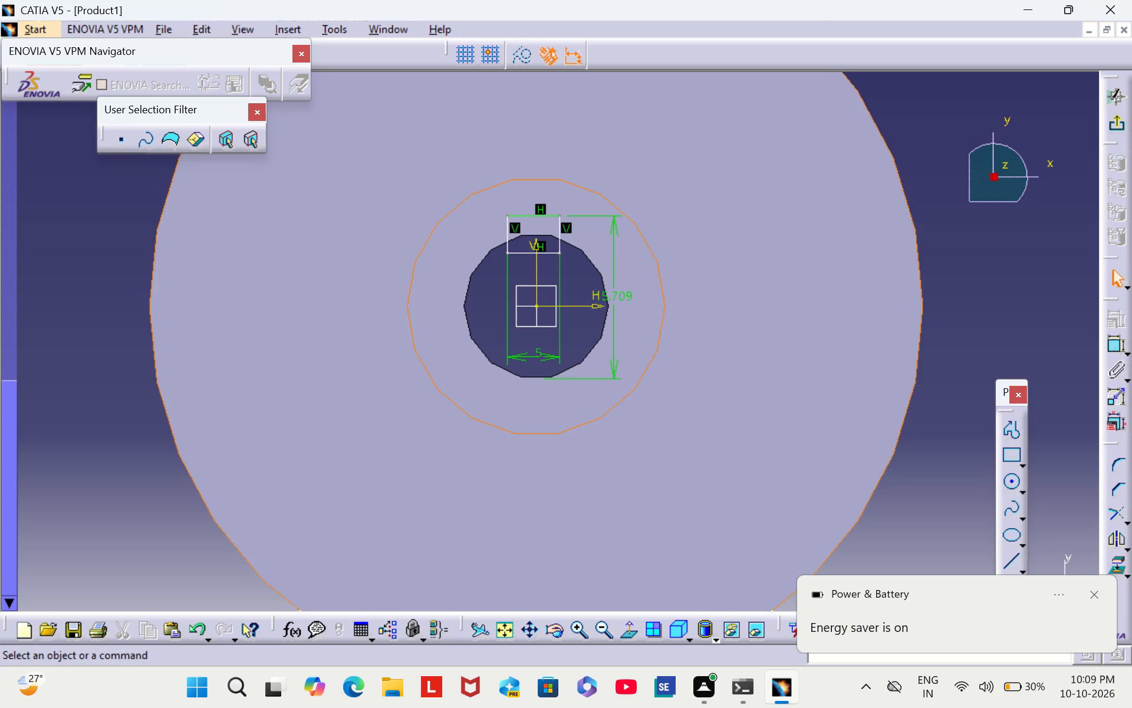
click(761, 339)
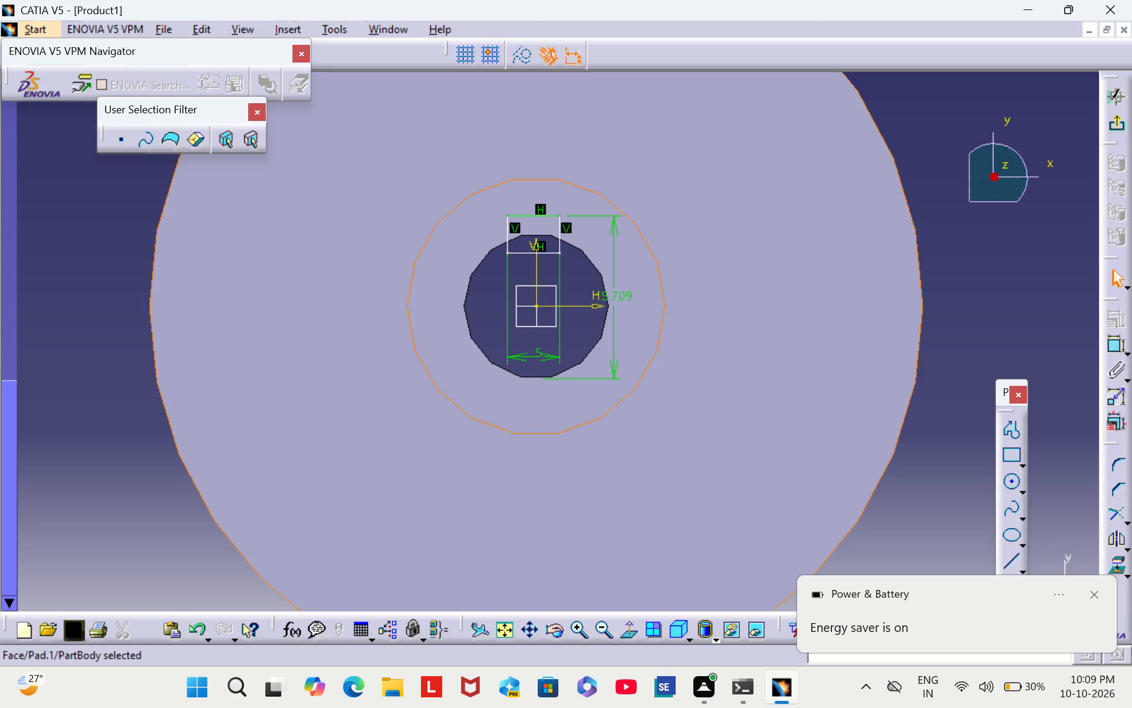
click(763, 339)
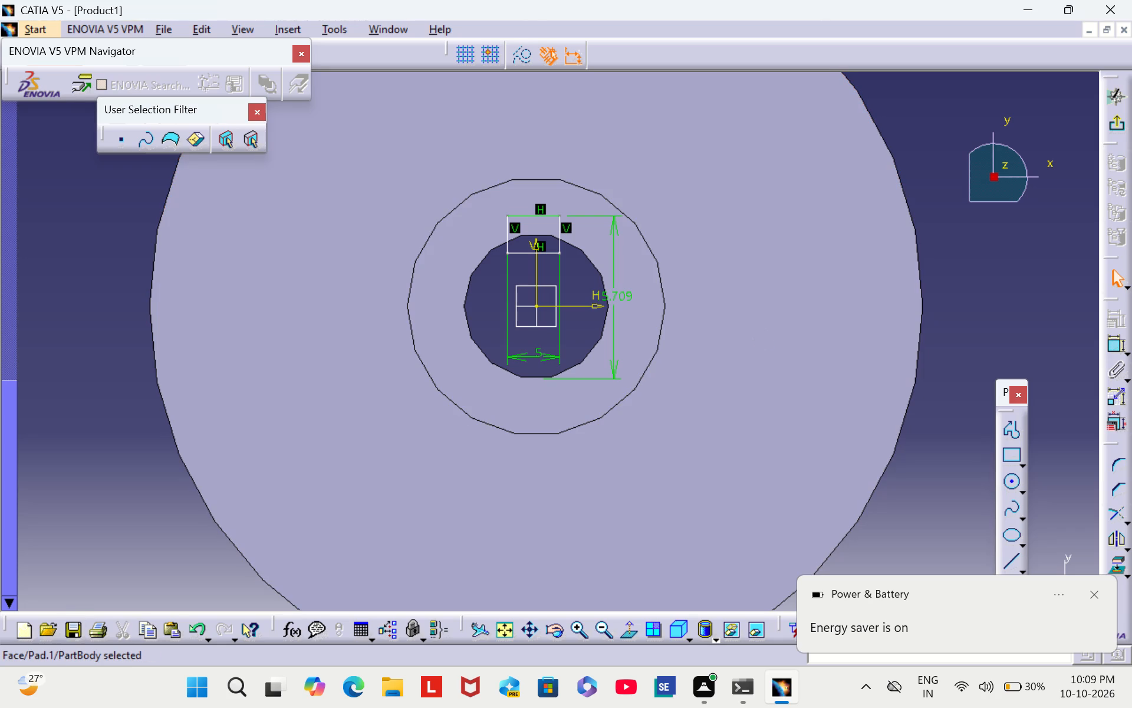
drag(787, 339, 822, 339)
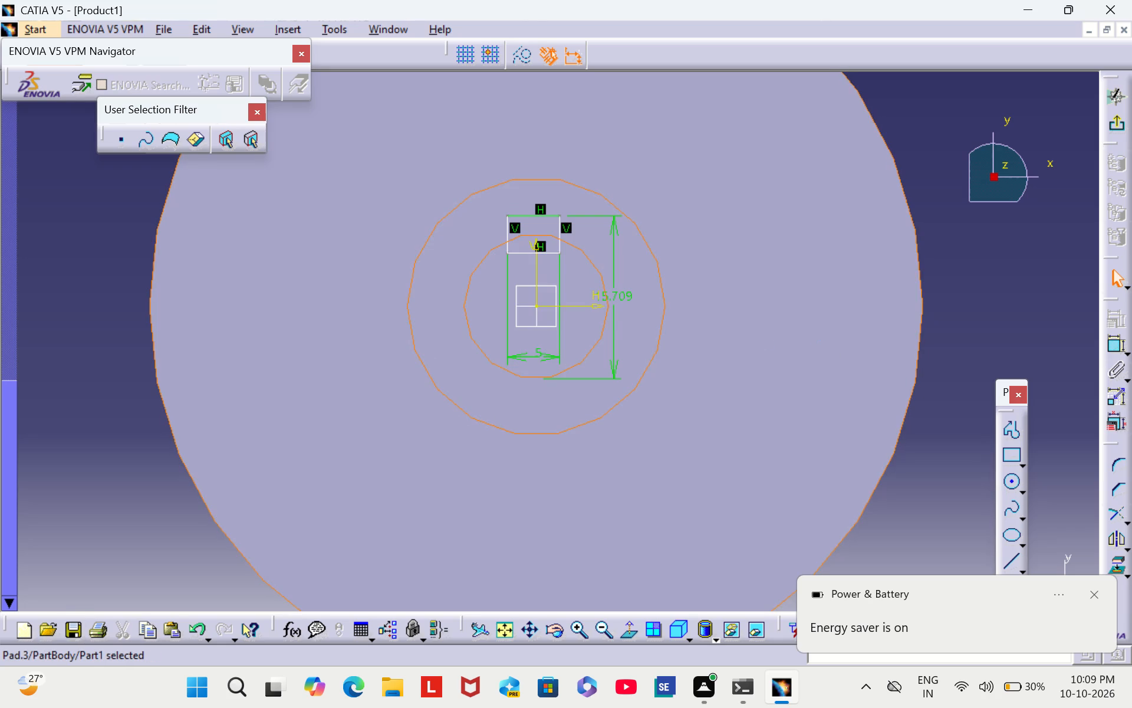
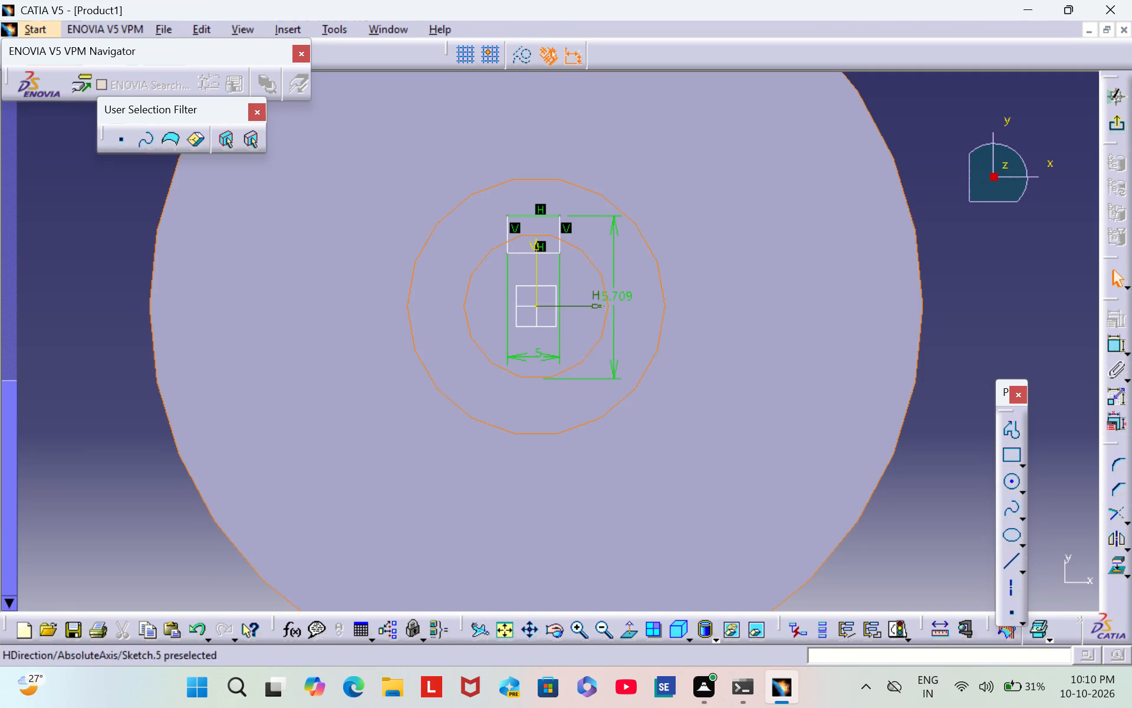
Set the vertical distance from the keyway rectangle's upper corner to the bottom of the bore to 16.3 mm.
double_click(619, 296)
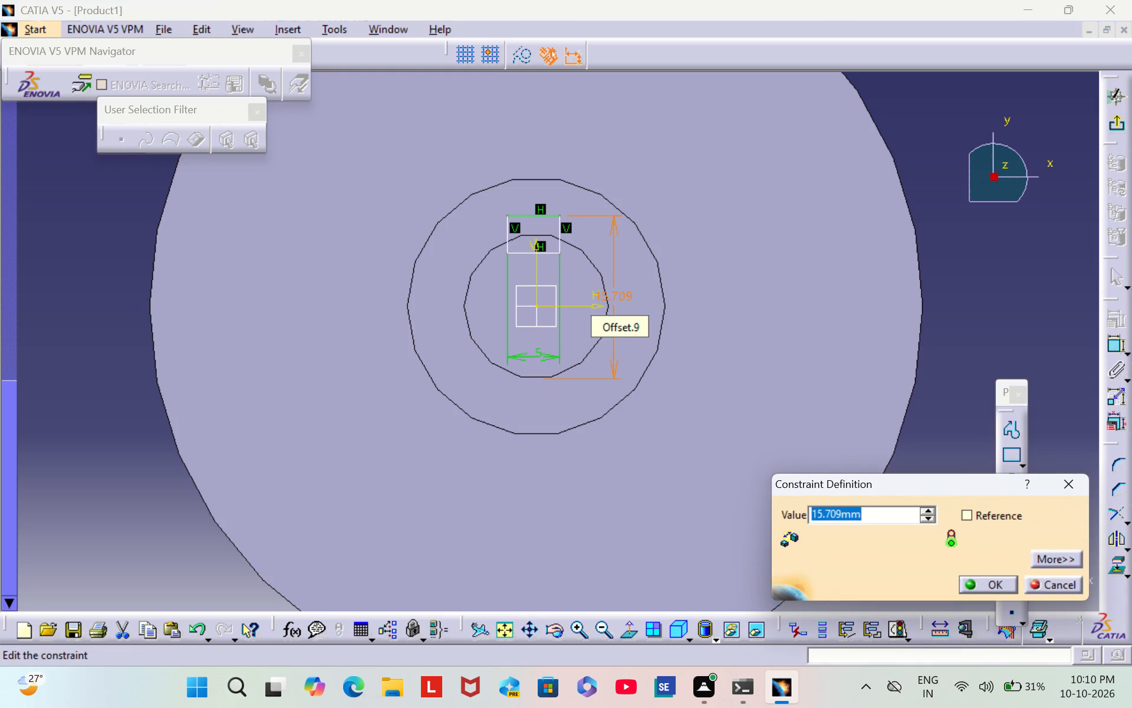
key(BackSpace)
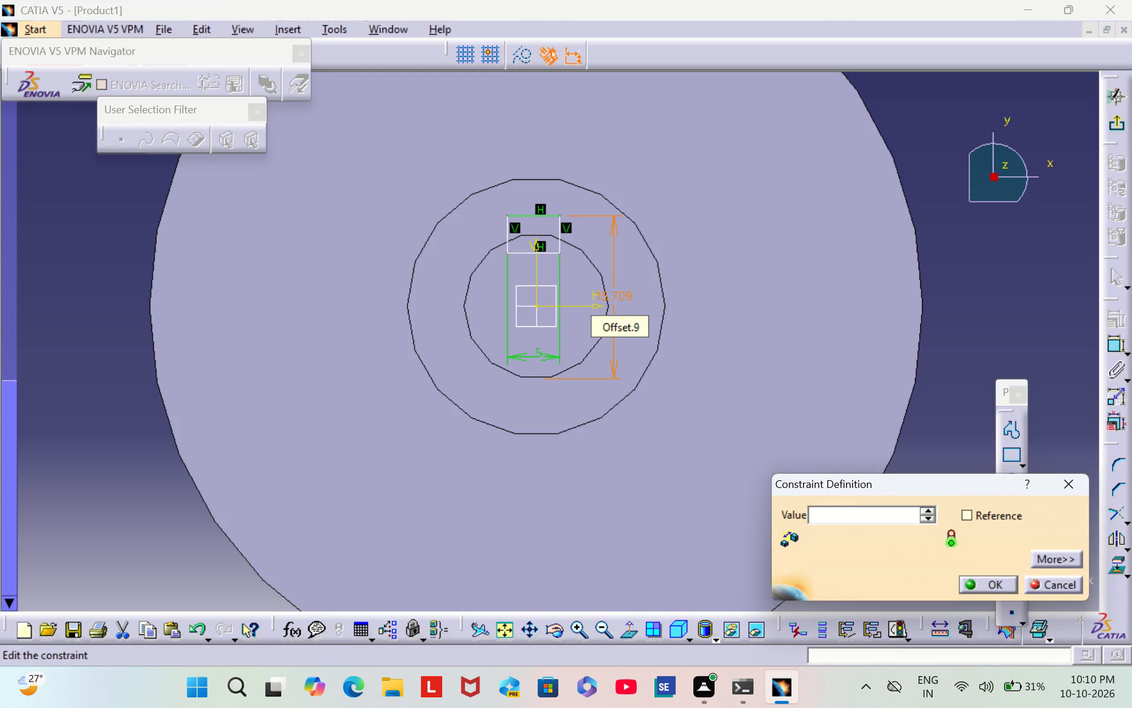
text(16.)
key(3)
key(Return)
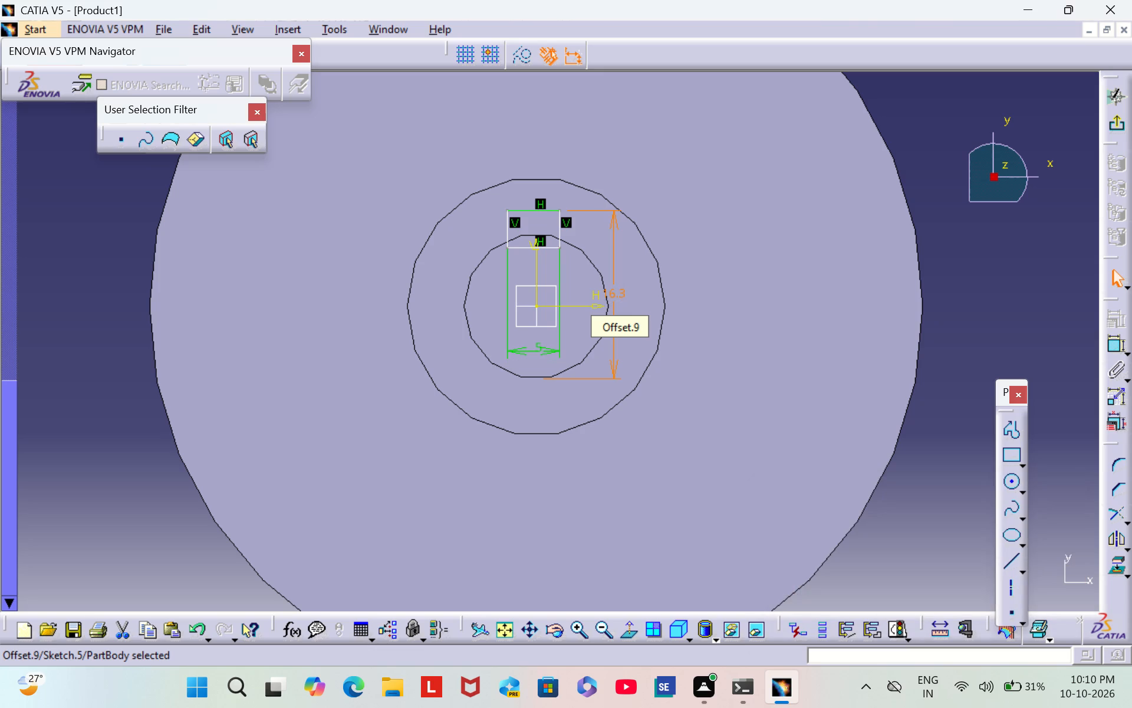
click(696, 263)
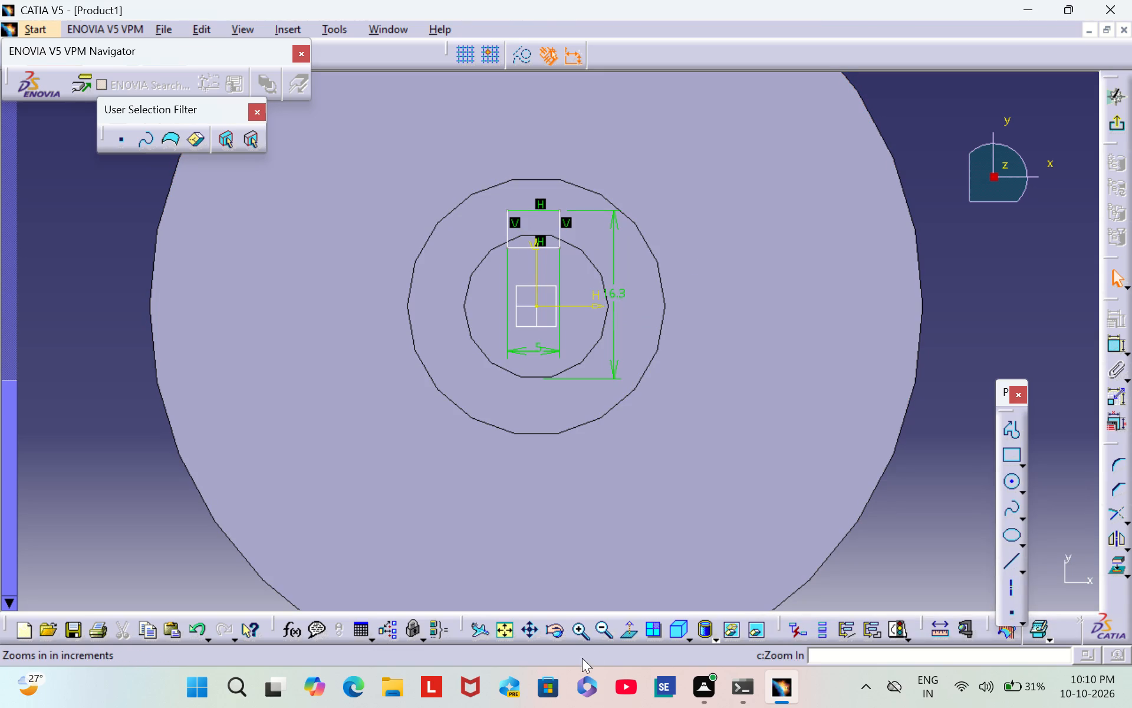
Dimension the height of the keyway rectangle along its vertical side and set it to 2.762 mm.
scroll(621, 287, down, 1)
middle_drag(667, 274, 687, 339)
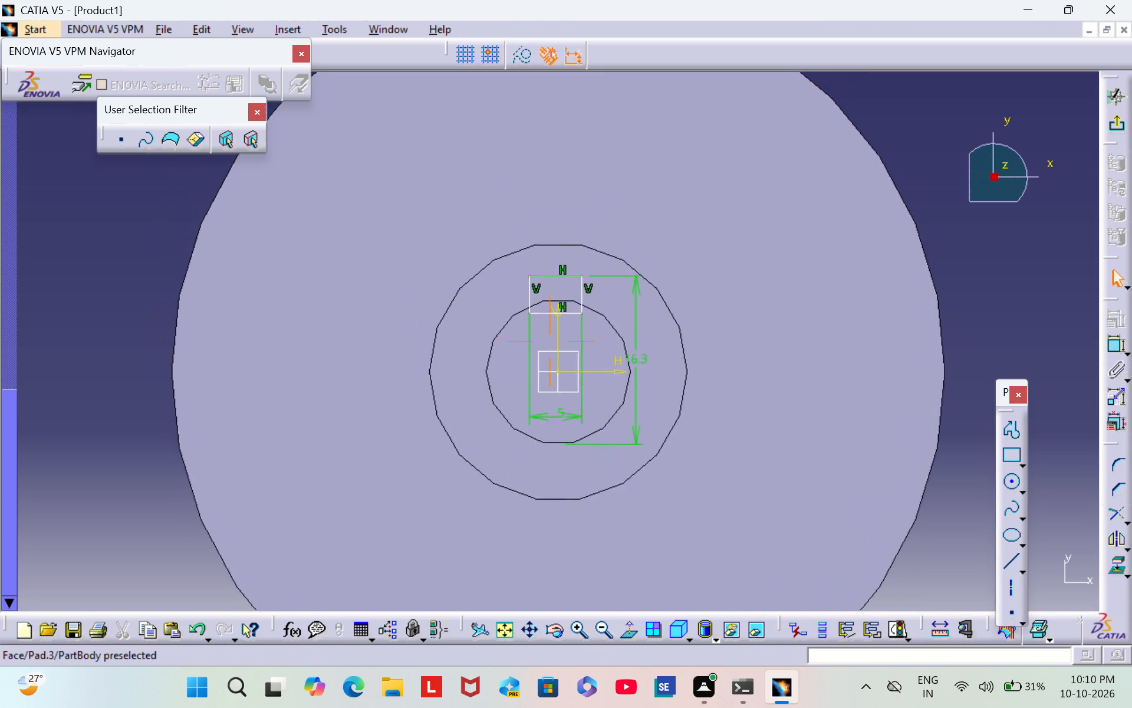
middle_drag(687, 339, 679, 341)
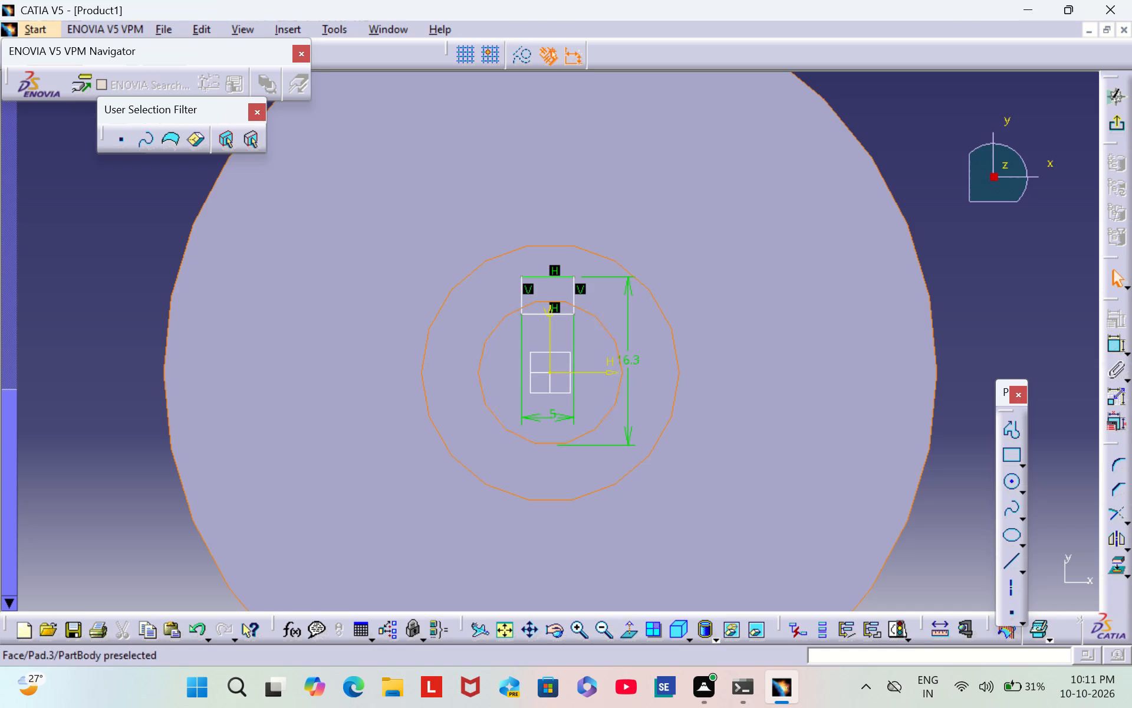
click(604, 633)
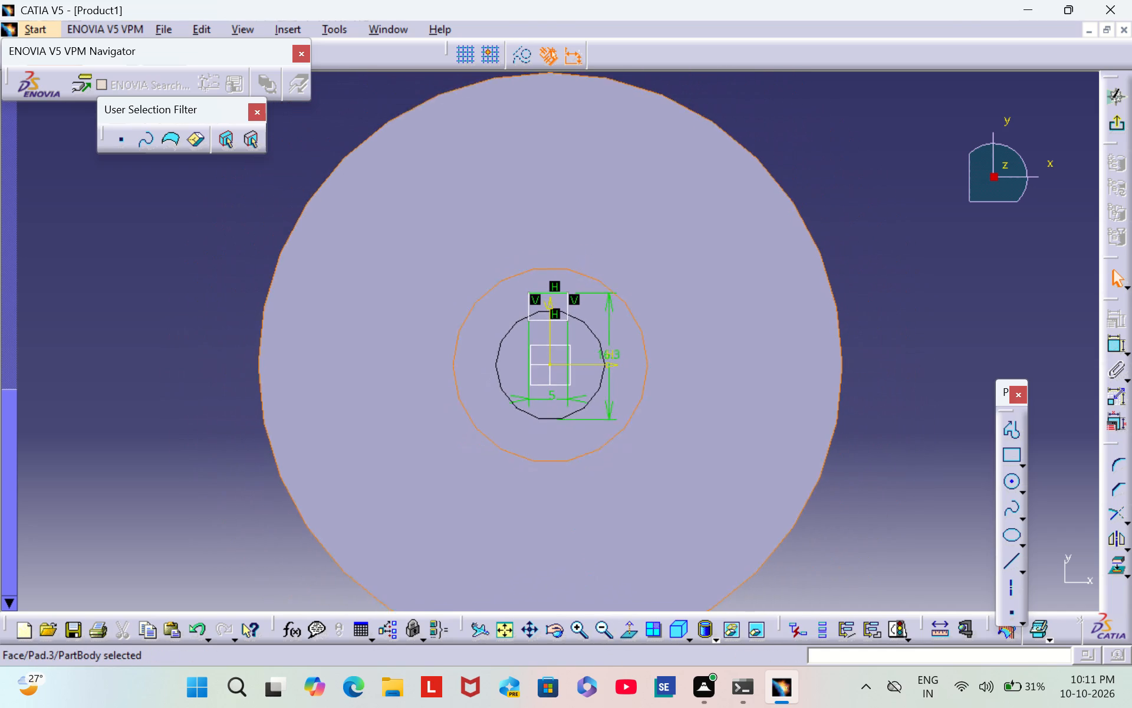
click(572, 626)
click(572, 625)
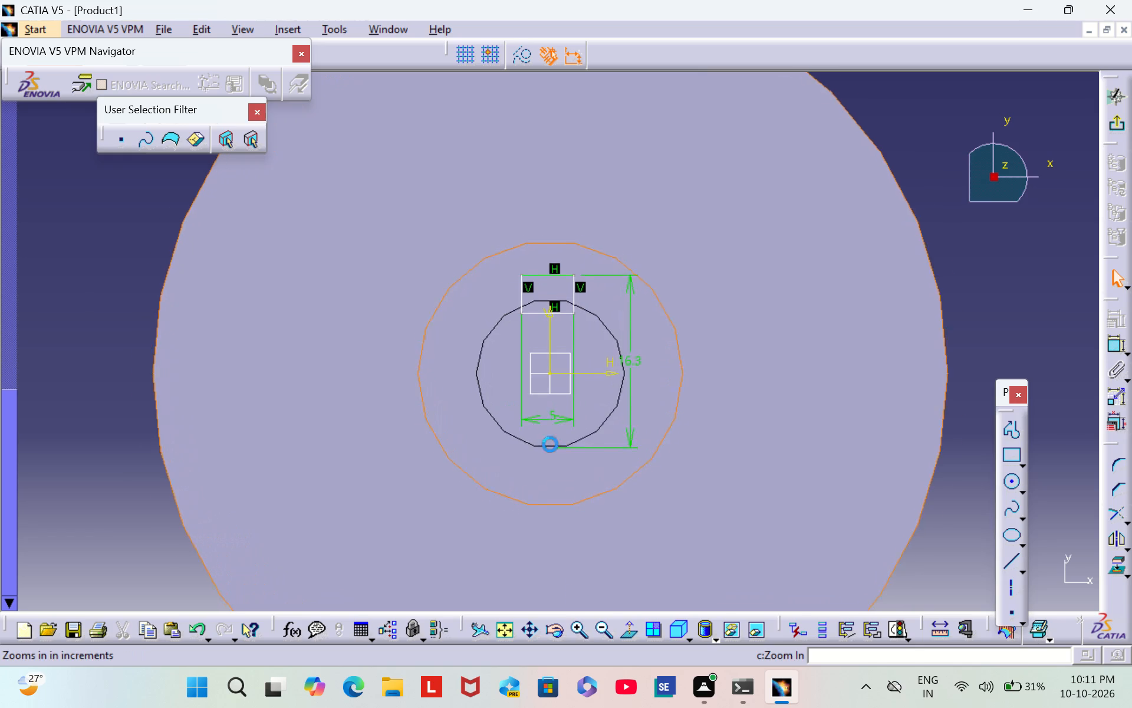
middle_drag(670, 316, 680, 360)
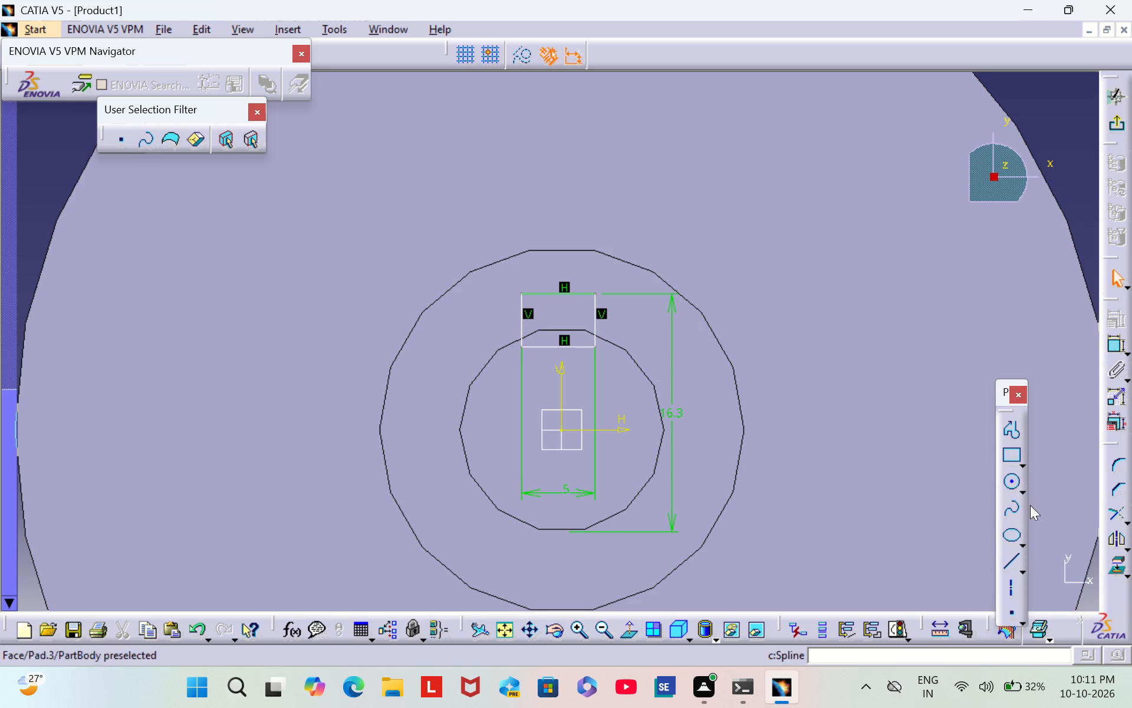
click(1115, 353)
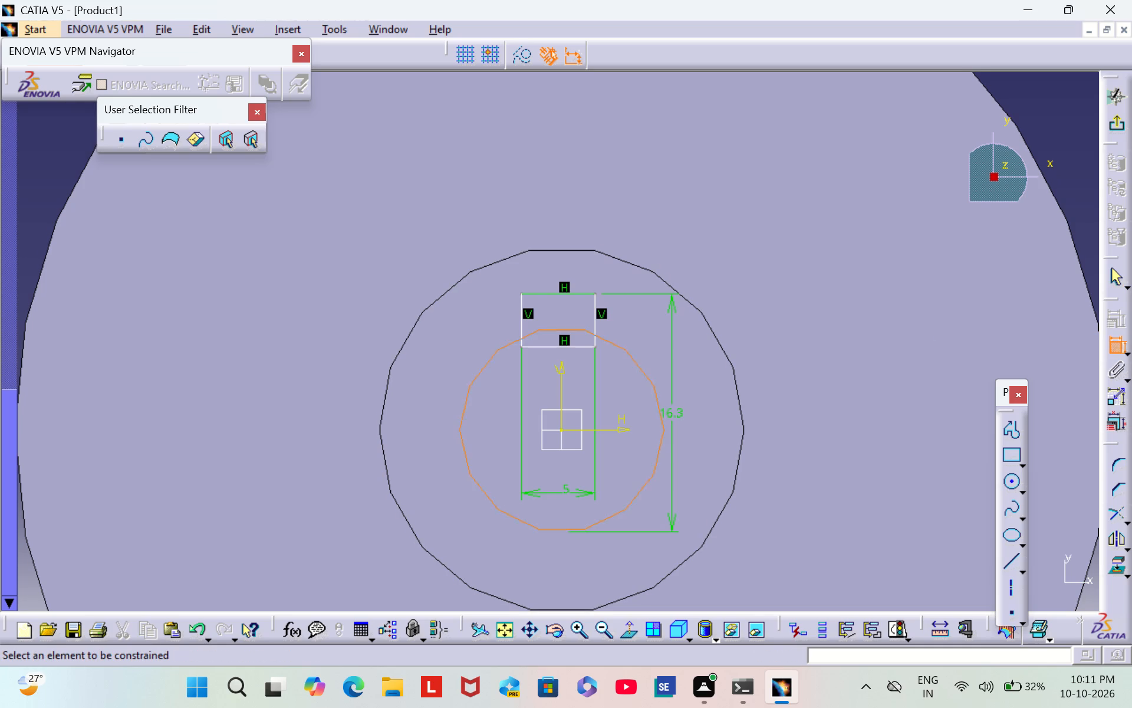
click(596, 322)
click(559, 321)
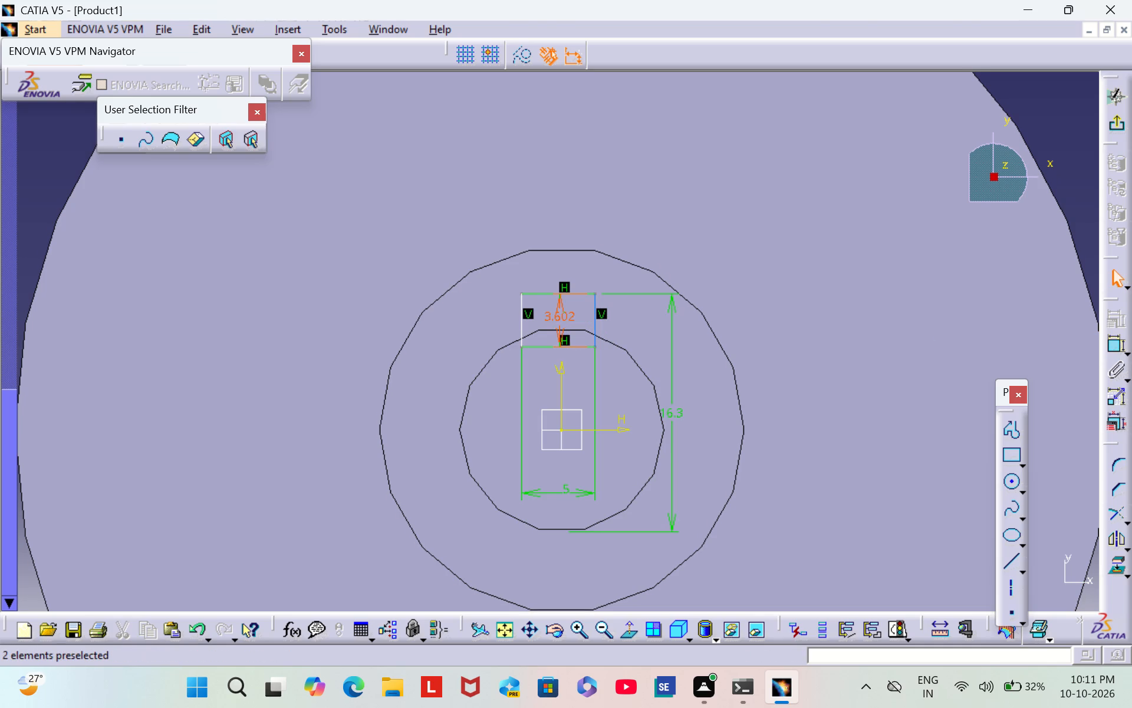
double_click(547, 317)
key(BackSpace)
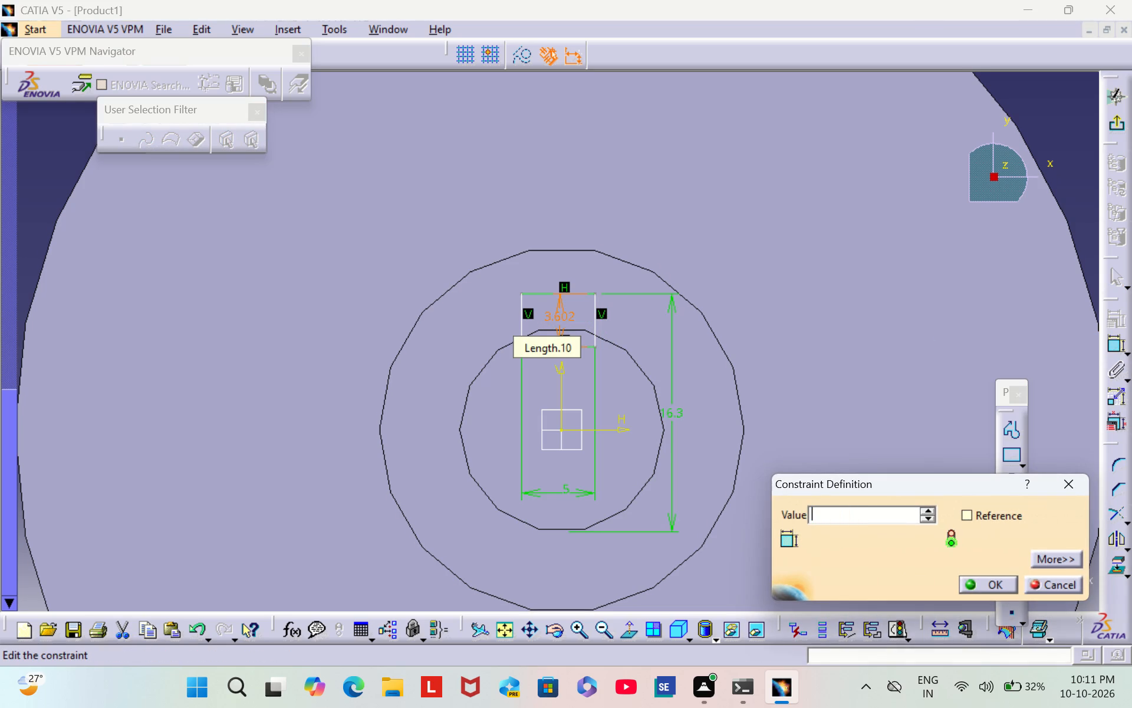
text(2.)
text(76)
key(2)
key(Return)
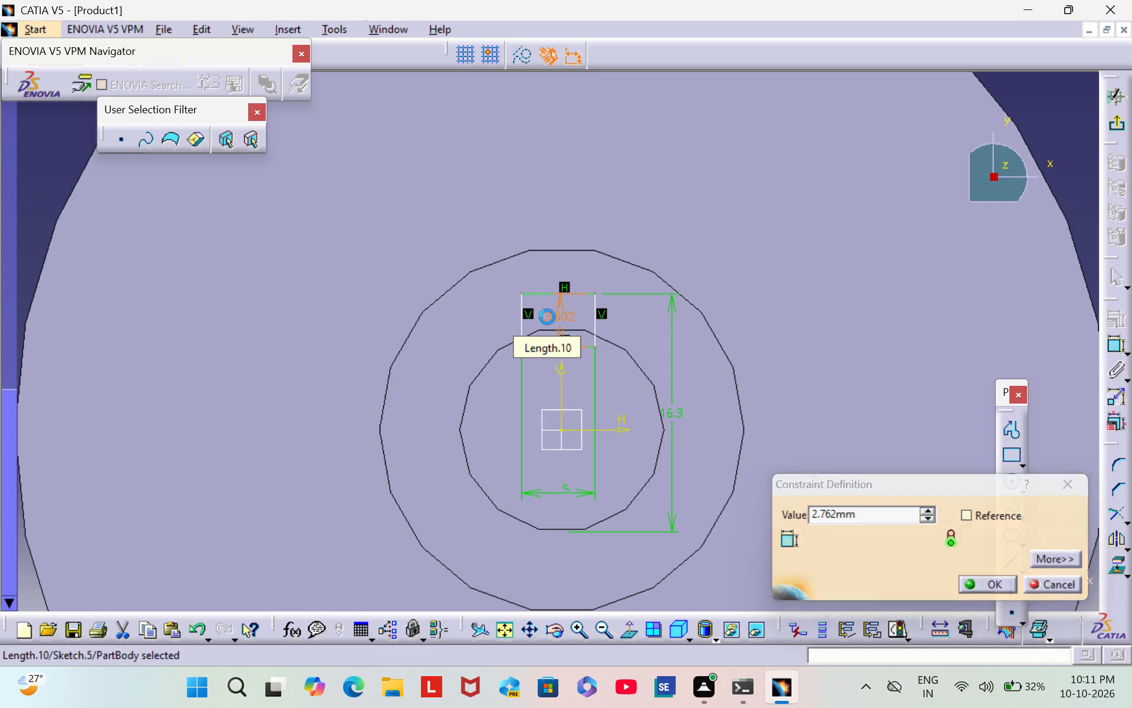
click(811, 322)
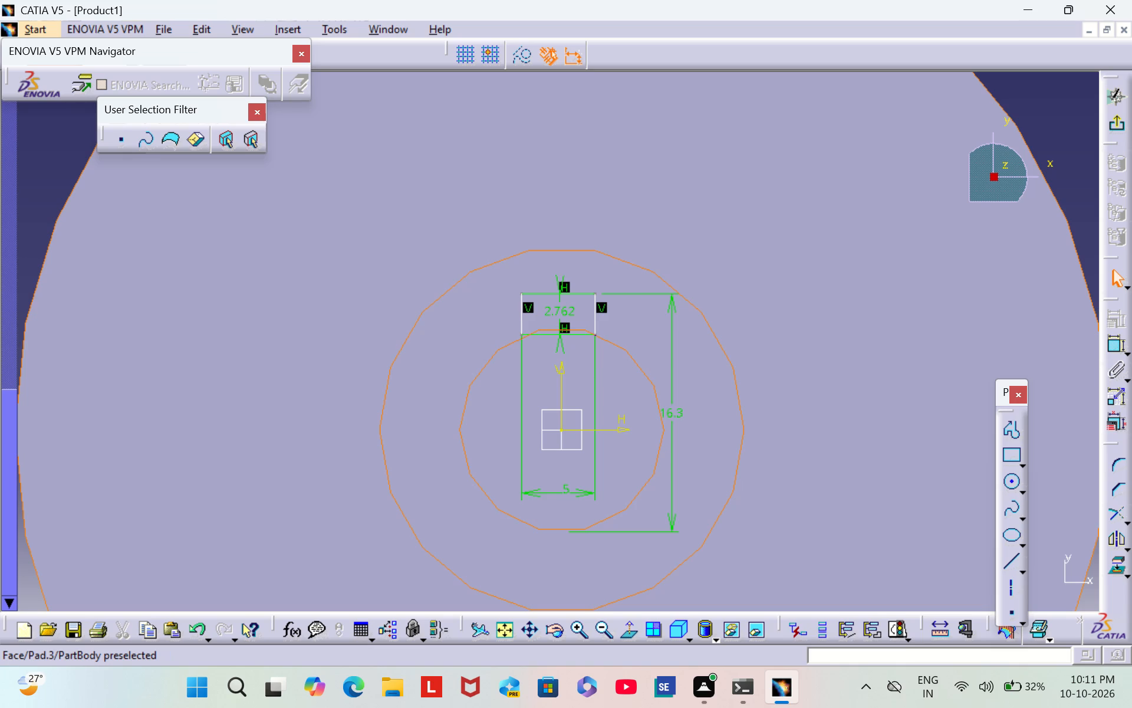
Delete the keyway rectangle's lower horizontal line at the bore edge and exit the sketch.
right_click(578, 336)
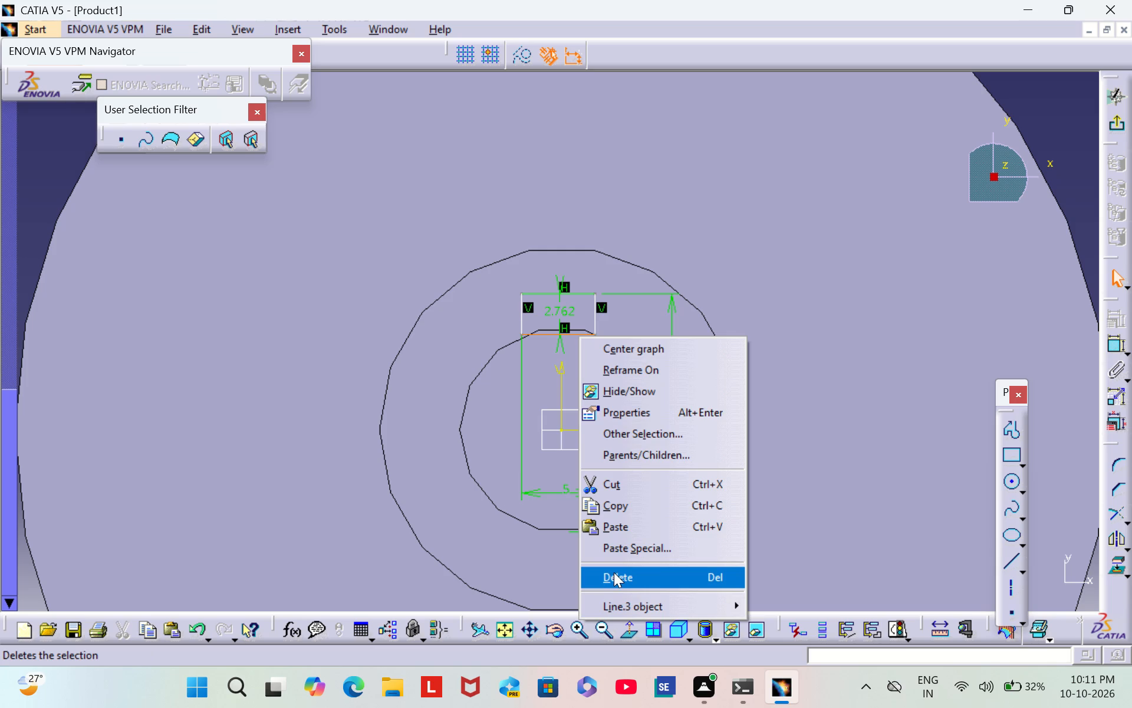
click(614, 583)
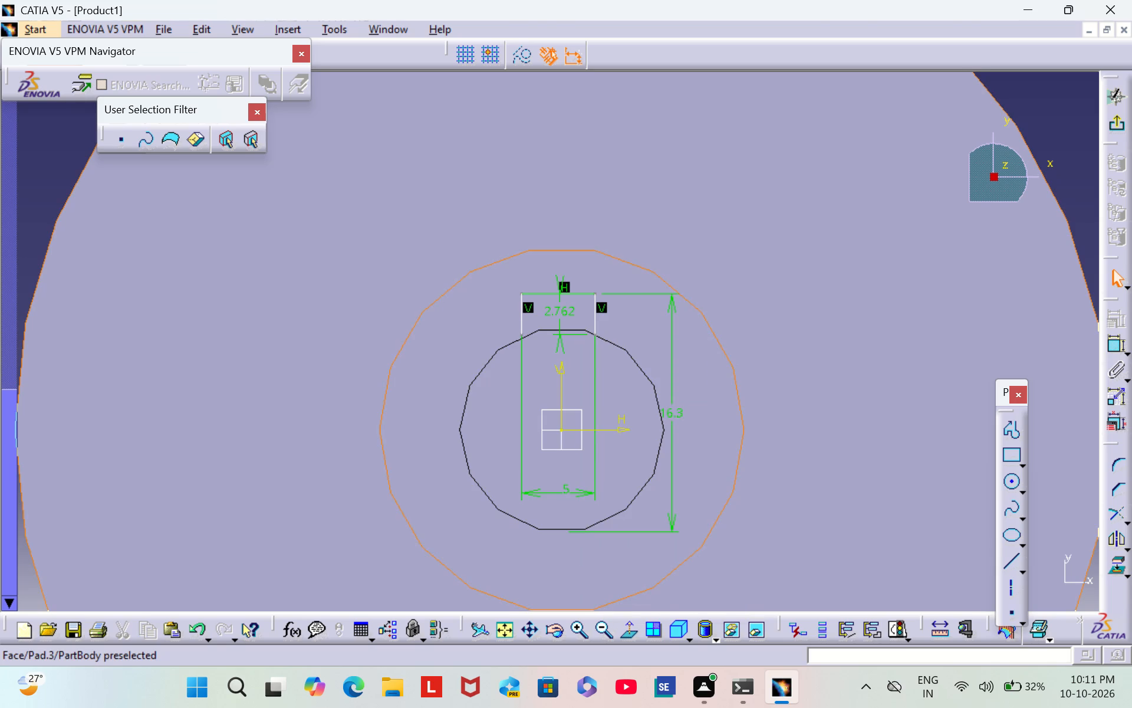
click(841, 455)
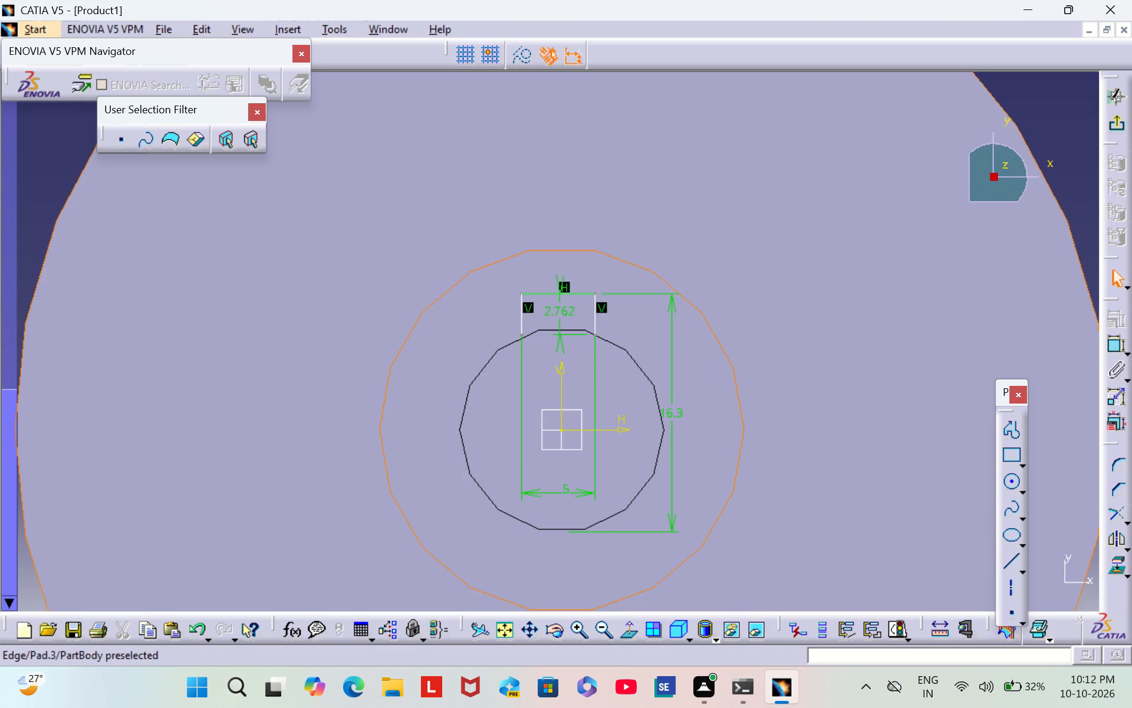
click(1121, 126)
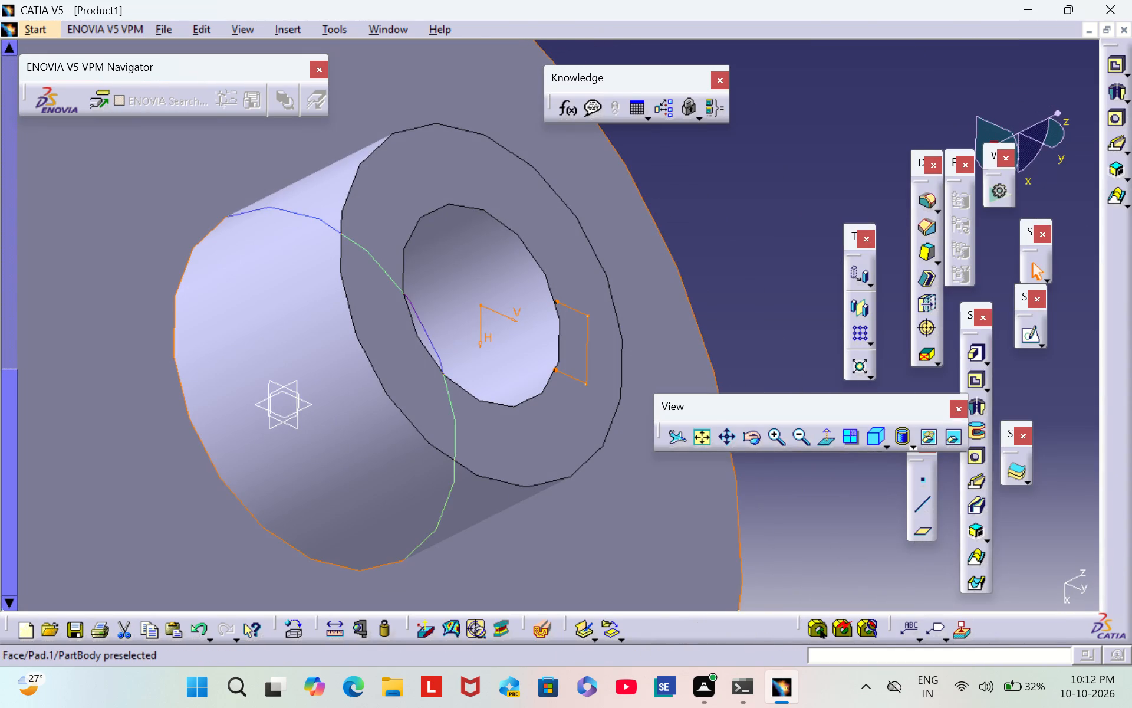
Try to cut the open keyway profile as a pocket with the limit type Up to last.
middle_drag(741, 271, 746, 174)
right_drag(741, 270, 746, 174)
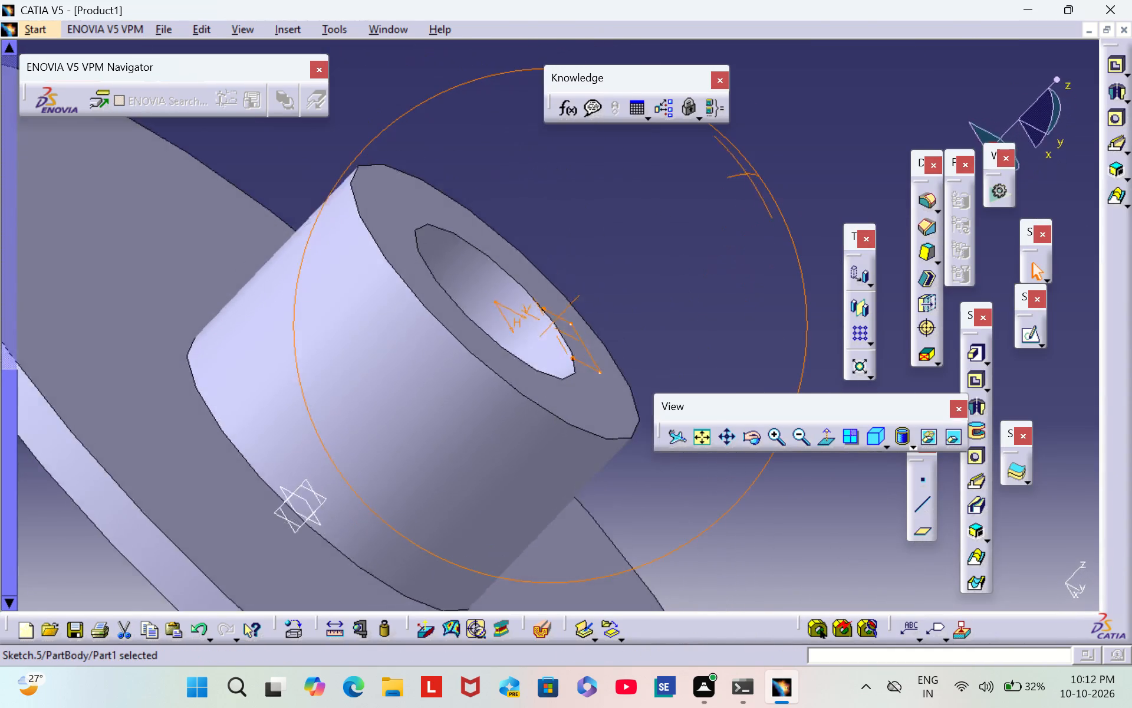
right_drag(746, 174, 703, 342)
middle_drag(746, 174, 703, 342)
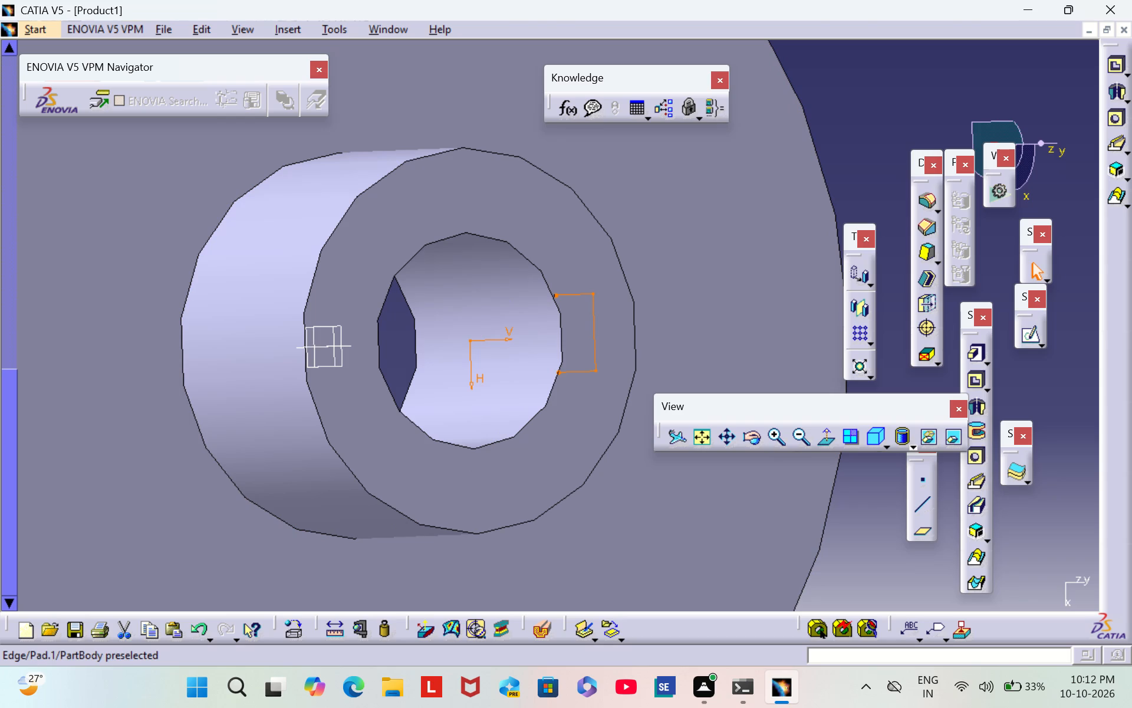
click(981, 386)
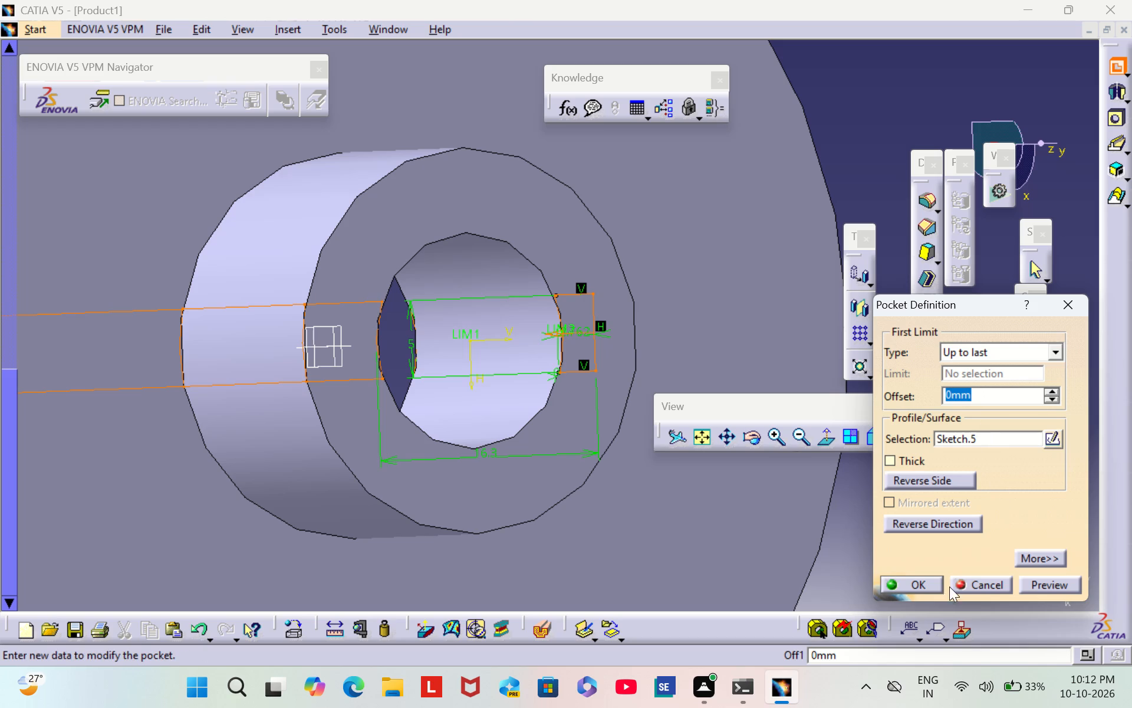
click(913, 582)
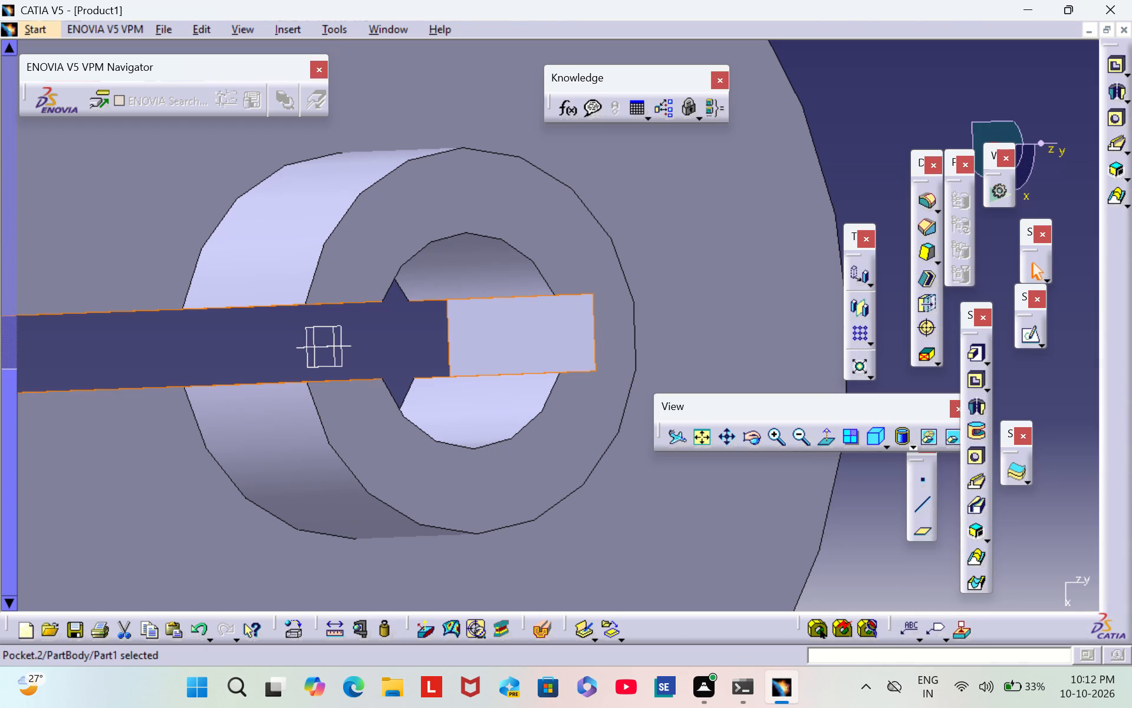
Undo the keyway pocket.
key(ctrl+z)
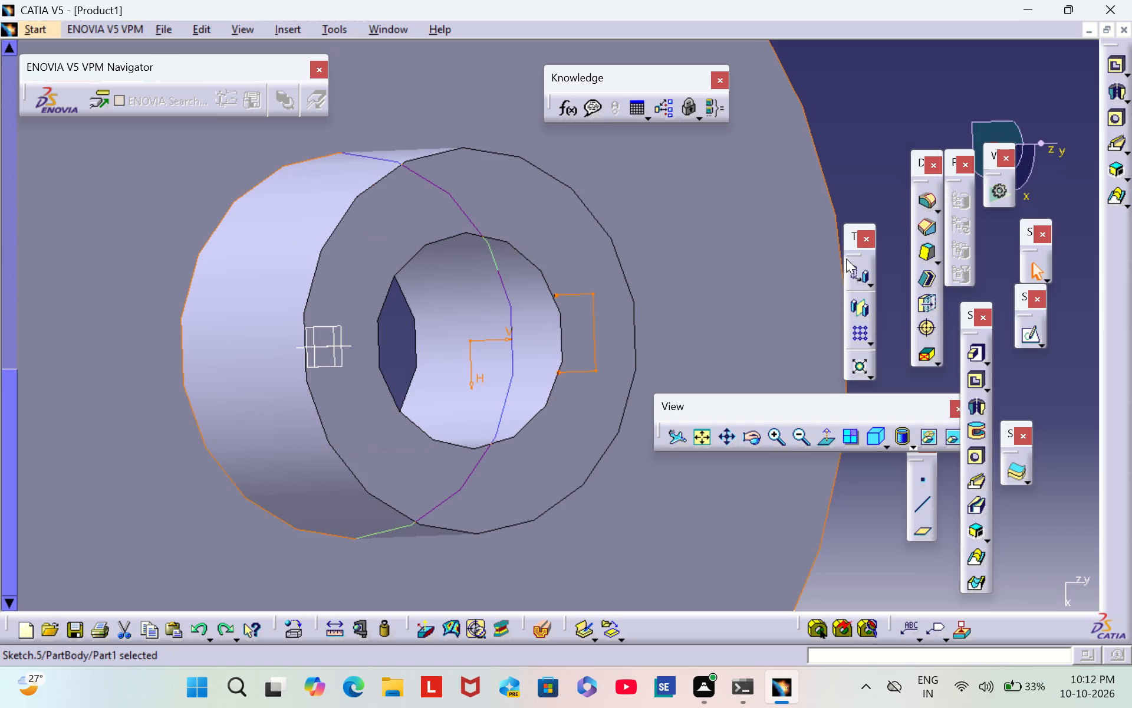
Reopen the keyway sketch to check its profile and constraints, and exit it.
click(1032, 333)
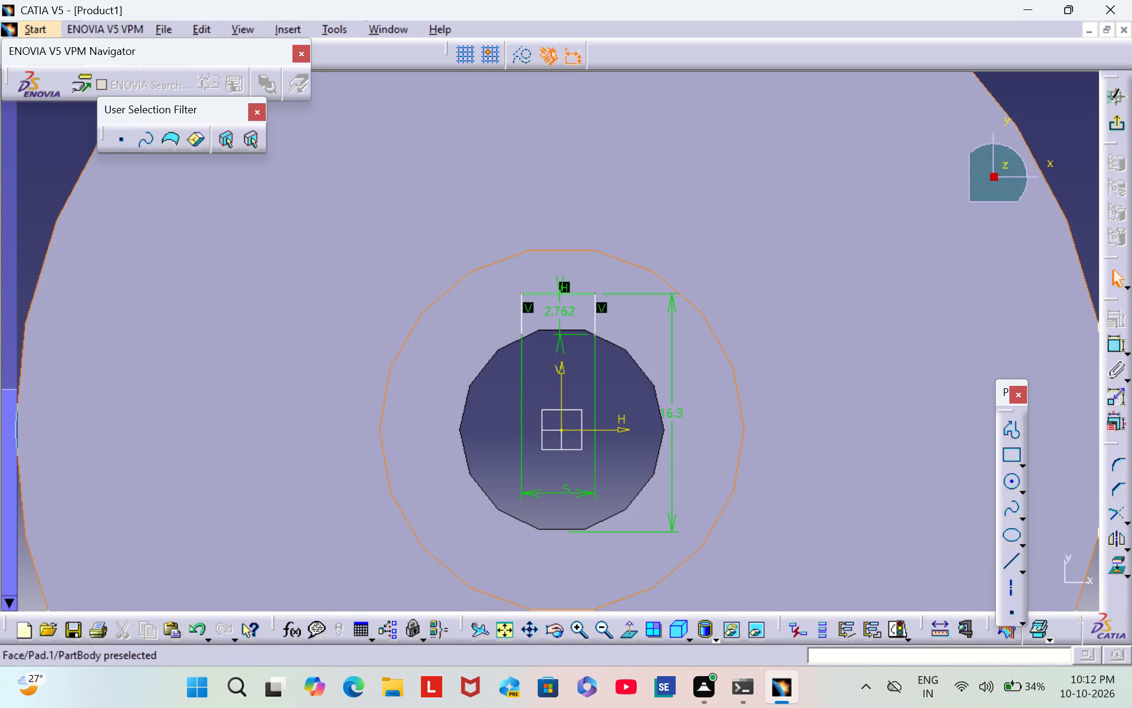
click(1116, 125)
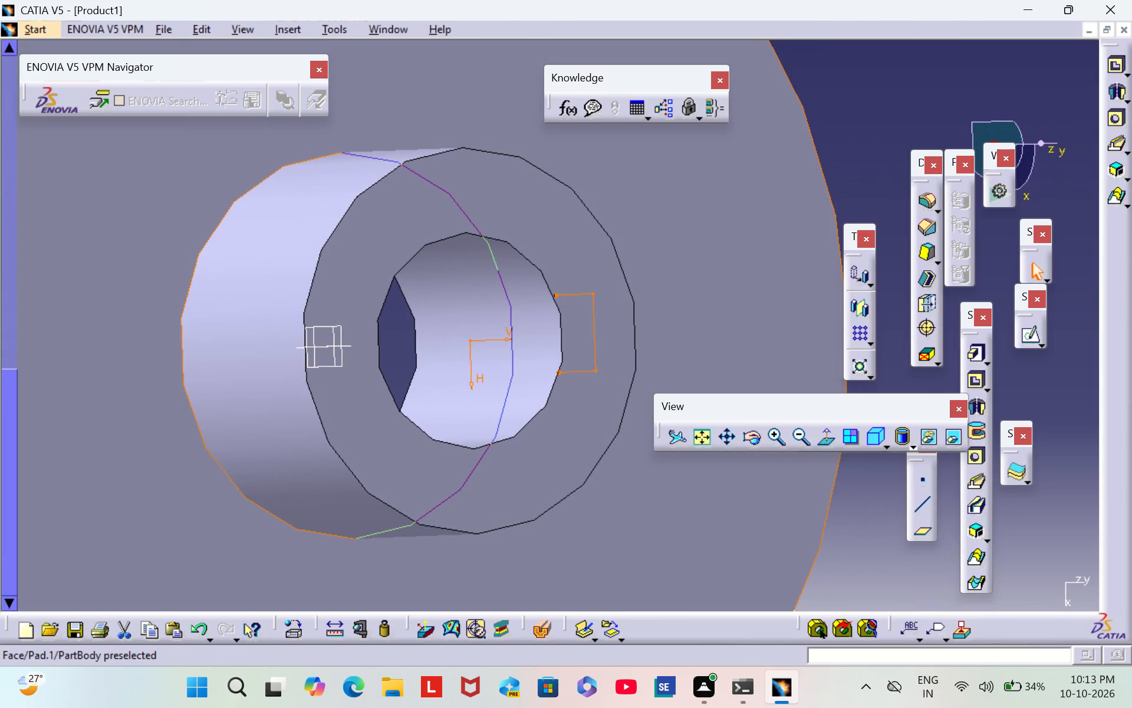
Cut the keyway sketch into the part as a pocket Up to last and inspect the cut from several angles.
click(802, 438)
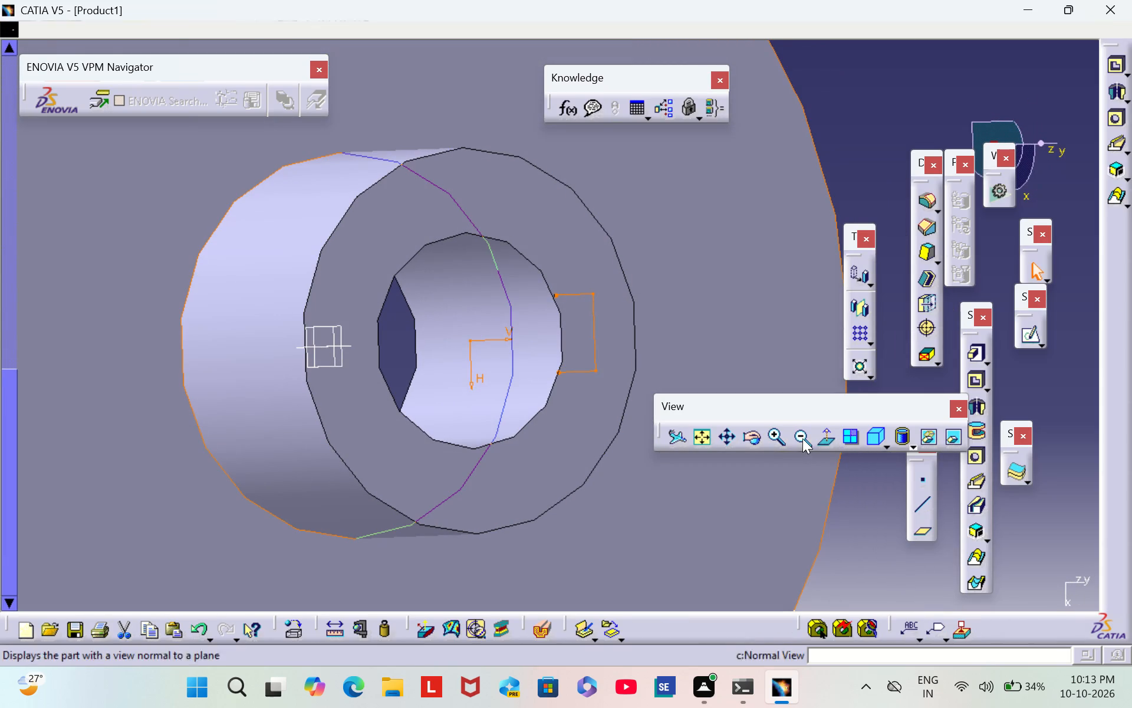
triple_click(802, 438)
middle_drag(710, 360, 600, 389)
right_drag(710, 359, 600, 389)
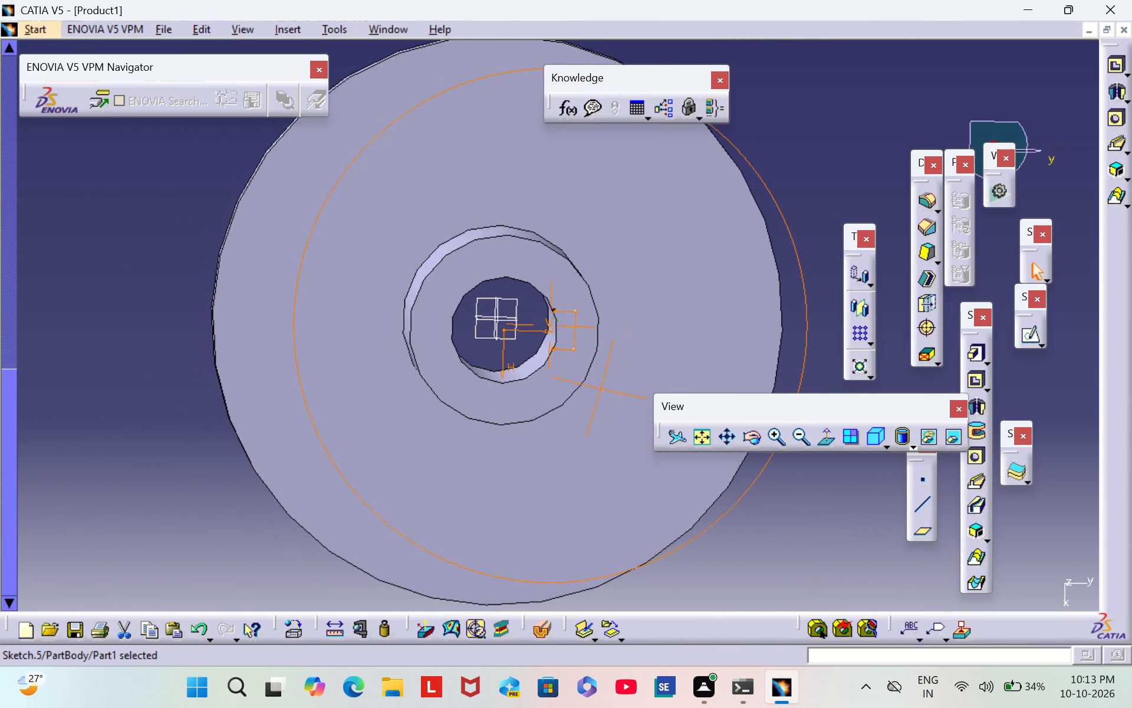
right_drag(600, 389, 623, 312)
middle_drag(600, 389, 623, 312)
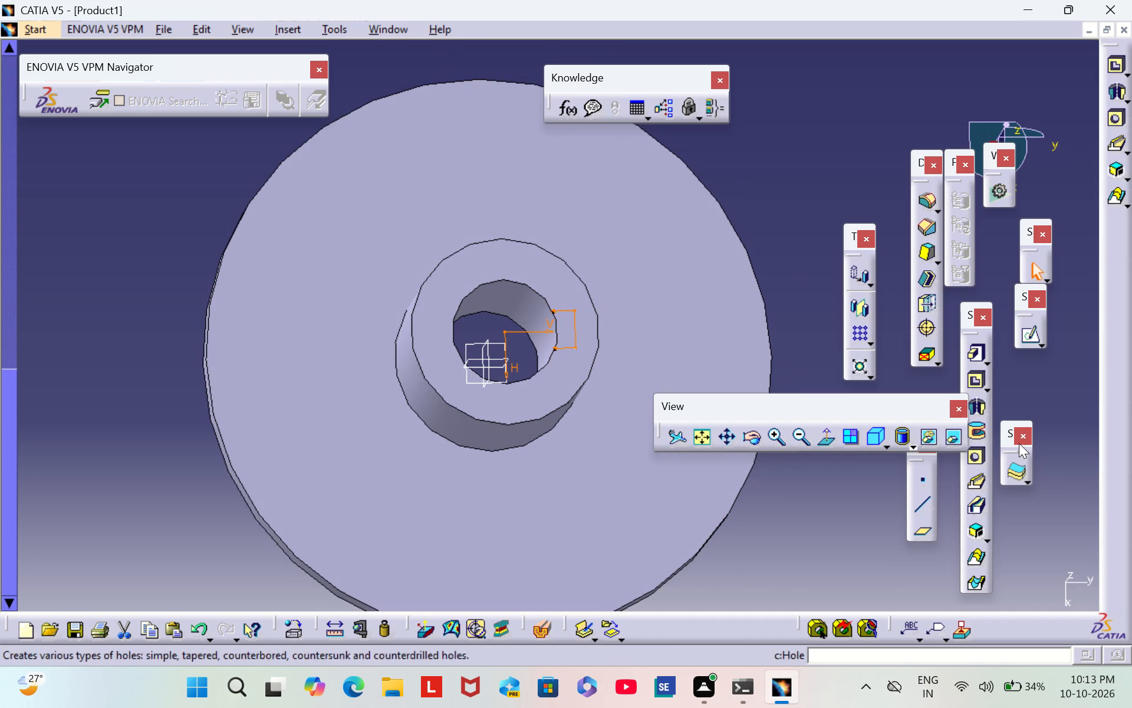
click(975, 387)
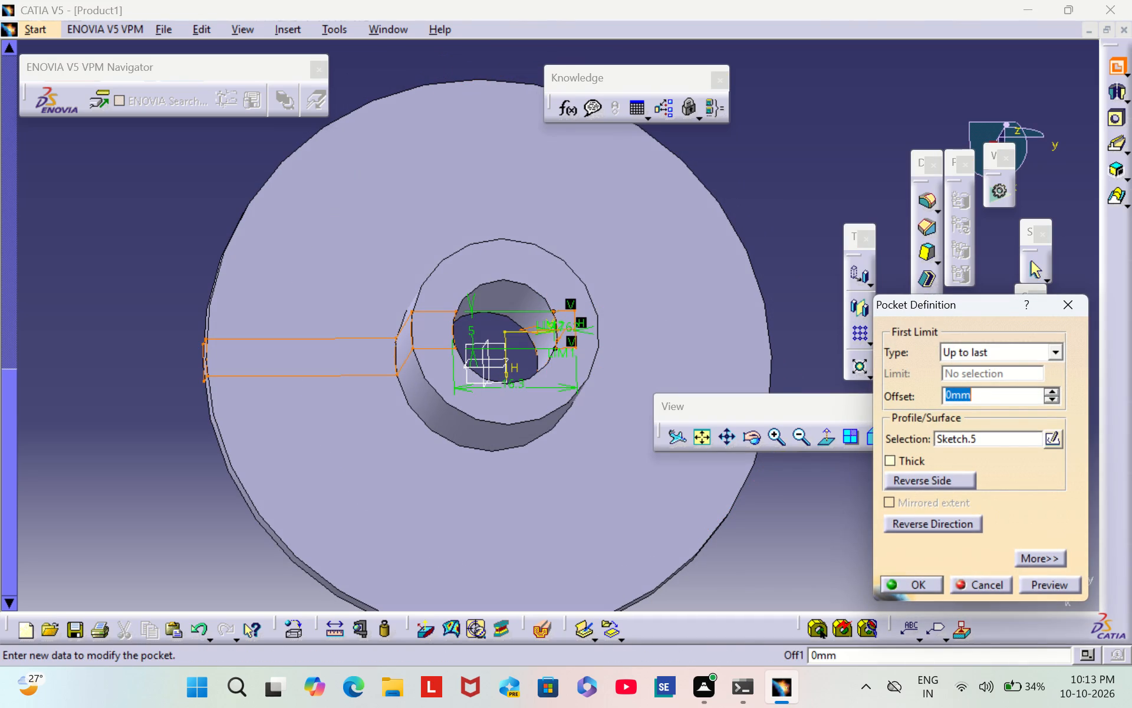
click(910, 578)
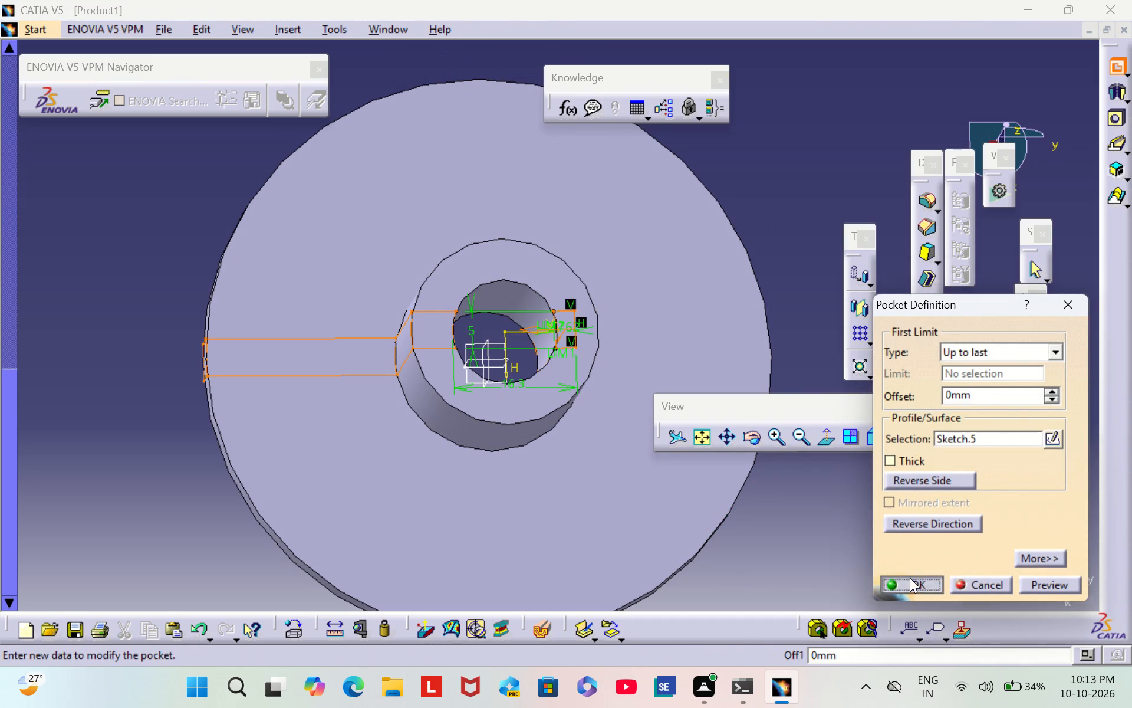
click(741, 192)
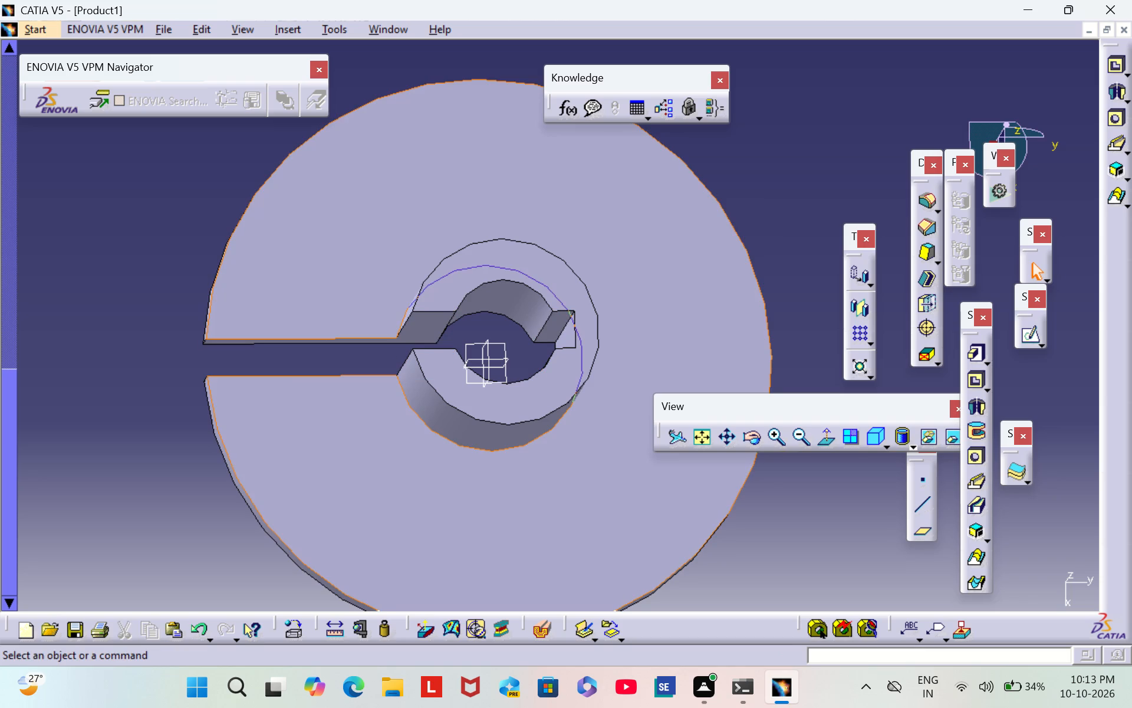
middle_drag(678, 306, 684, 399)
right_drag(665, 302, 684, 399)
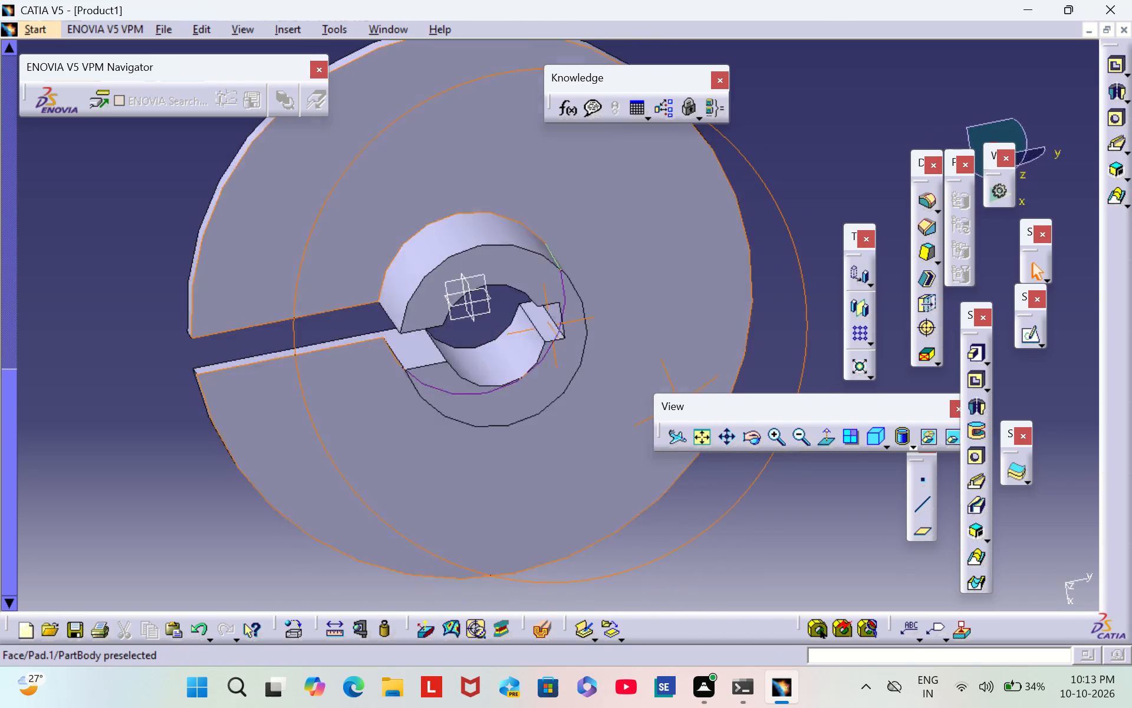
middle_drag(684, 399, 560, 251)
right_drag(684, 399, 560, 251)
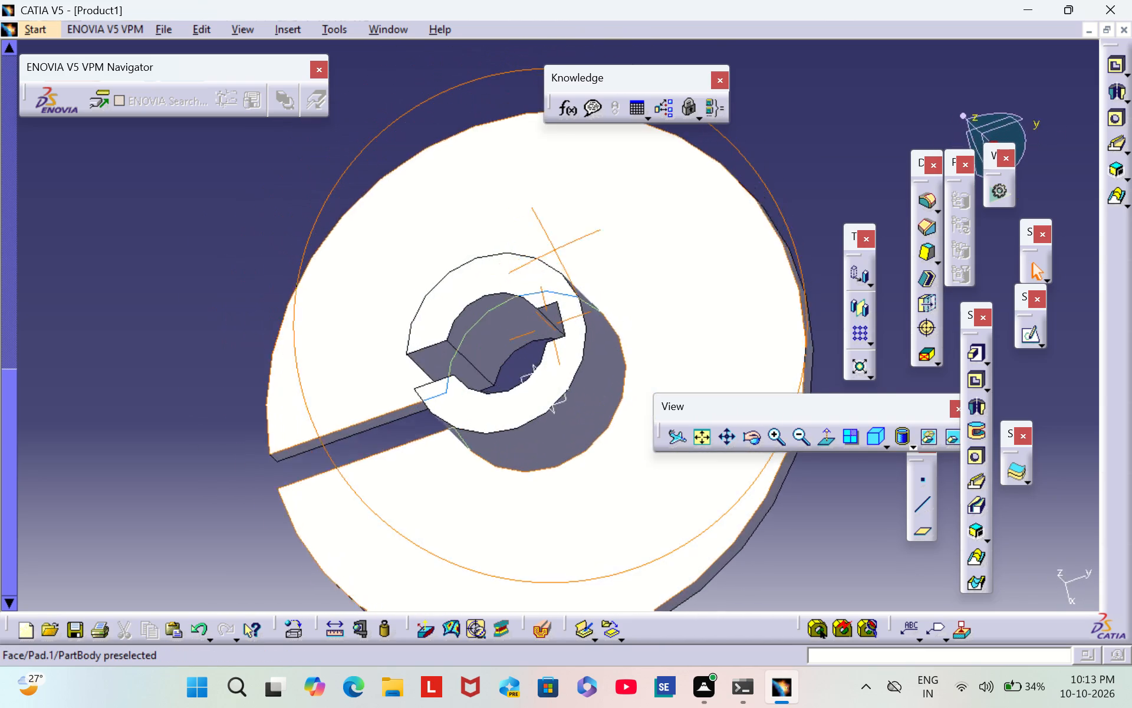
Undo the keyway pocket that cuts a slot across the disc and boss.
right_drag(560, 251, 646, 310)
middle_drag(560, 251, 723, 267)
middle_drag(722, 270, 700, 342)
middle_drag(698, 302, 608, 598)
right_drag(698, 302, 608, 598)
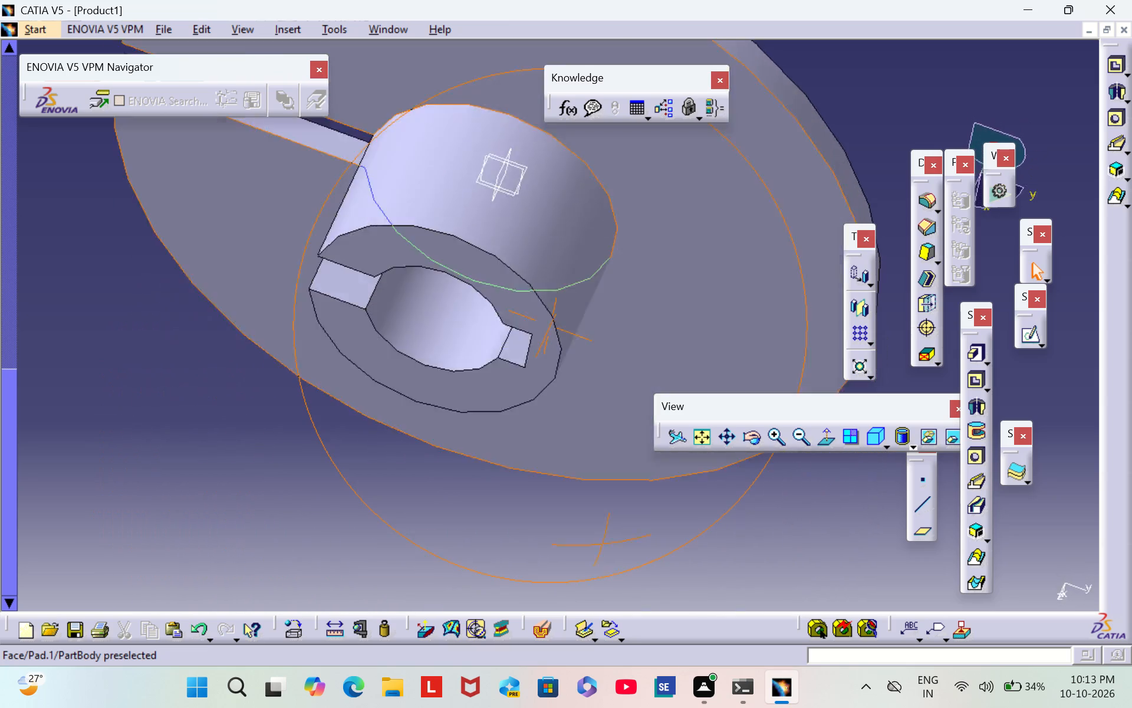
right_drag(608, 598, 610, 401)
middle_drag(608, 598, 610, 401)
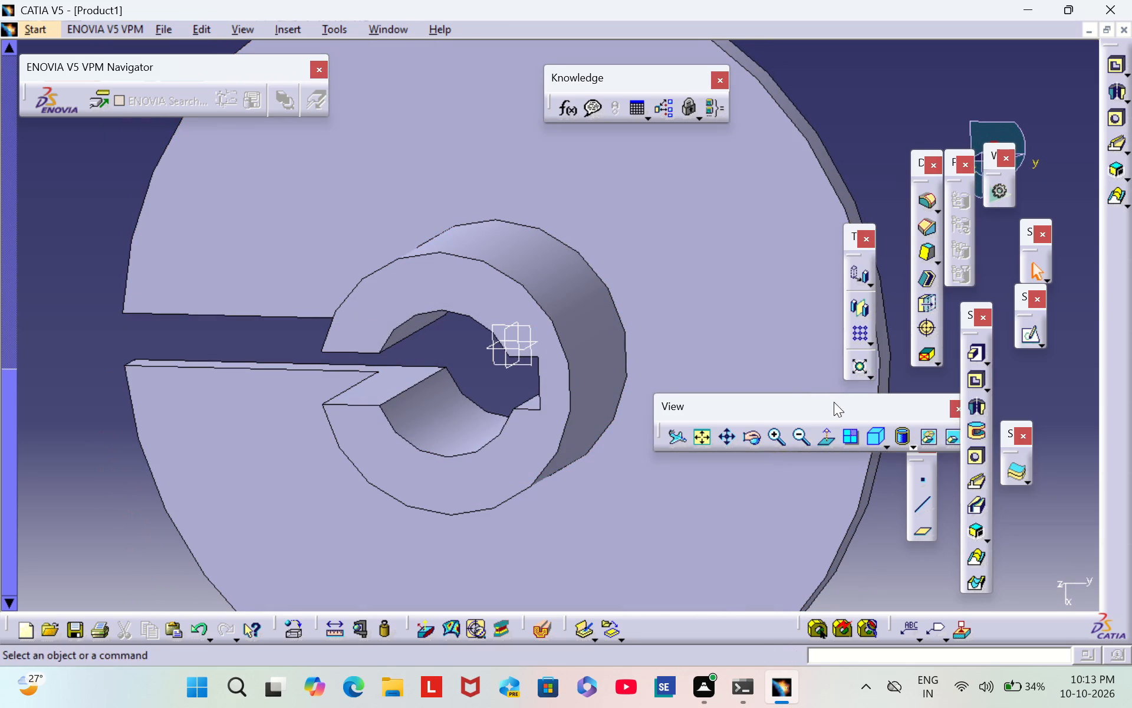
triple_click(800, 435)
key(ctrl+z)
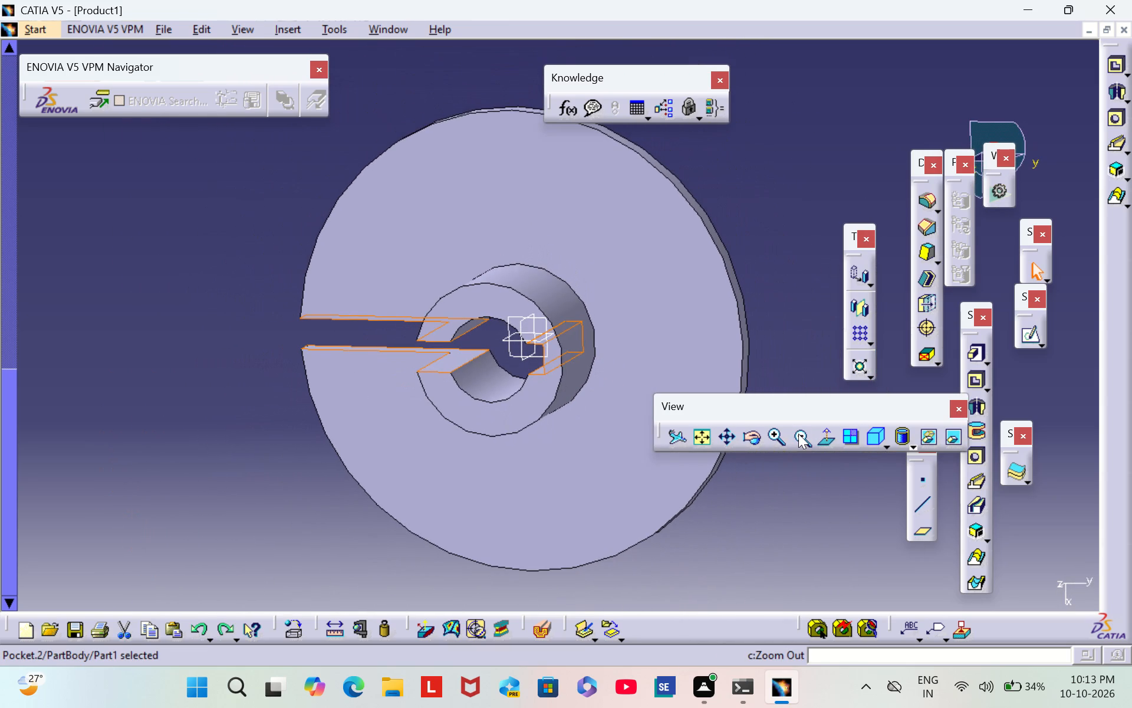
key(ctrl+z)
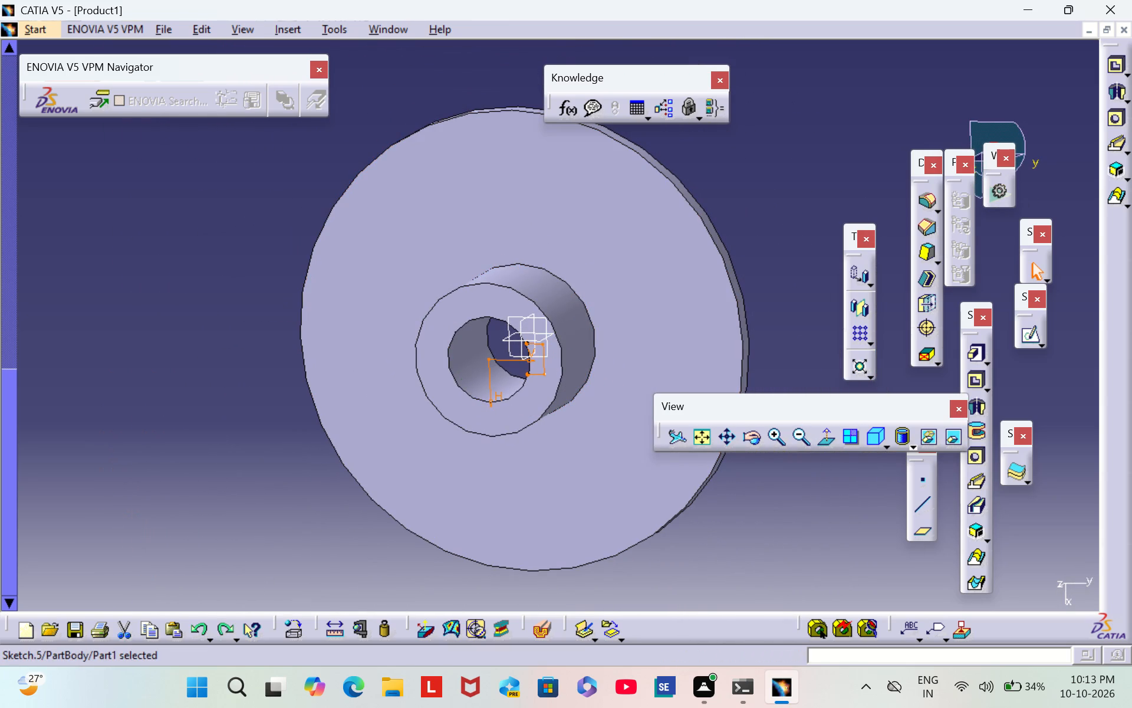
Reopen the keyway sketch, examine where its profile meets the bore, and exit the sketch.
click(1025, 336)
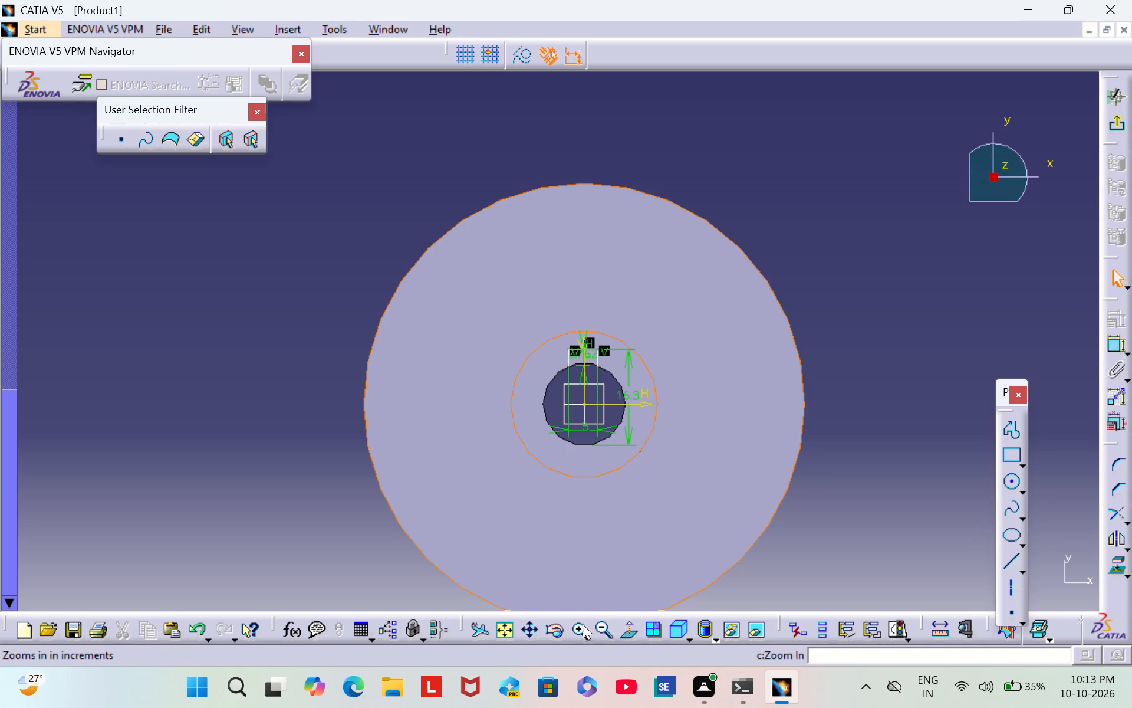
triple_click(570, 633)
double_click(570, 633)
scroll(727, 510, down, 1)
scroll(727, 509, up, 1)
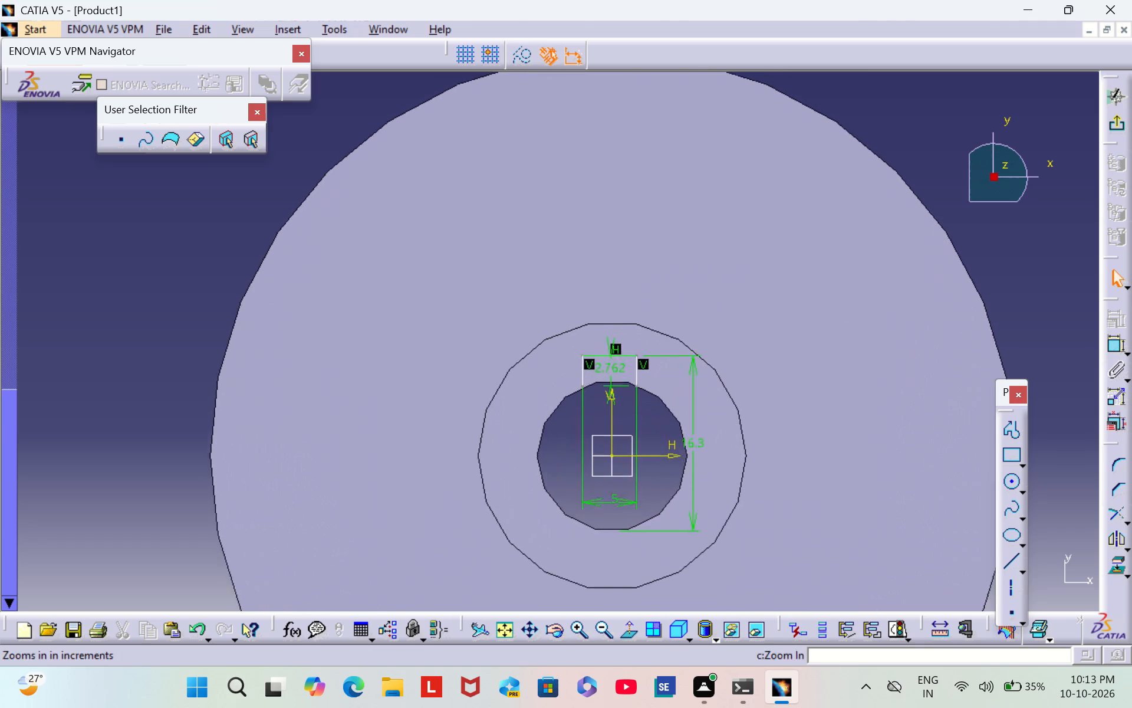
middle_drag(727, 509, 773, 466)
right_drag(727, 507, 773, 466)
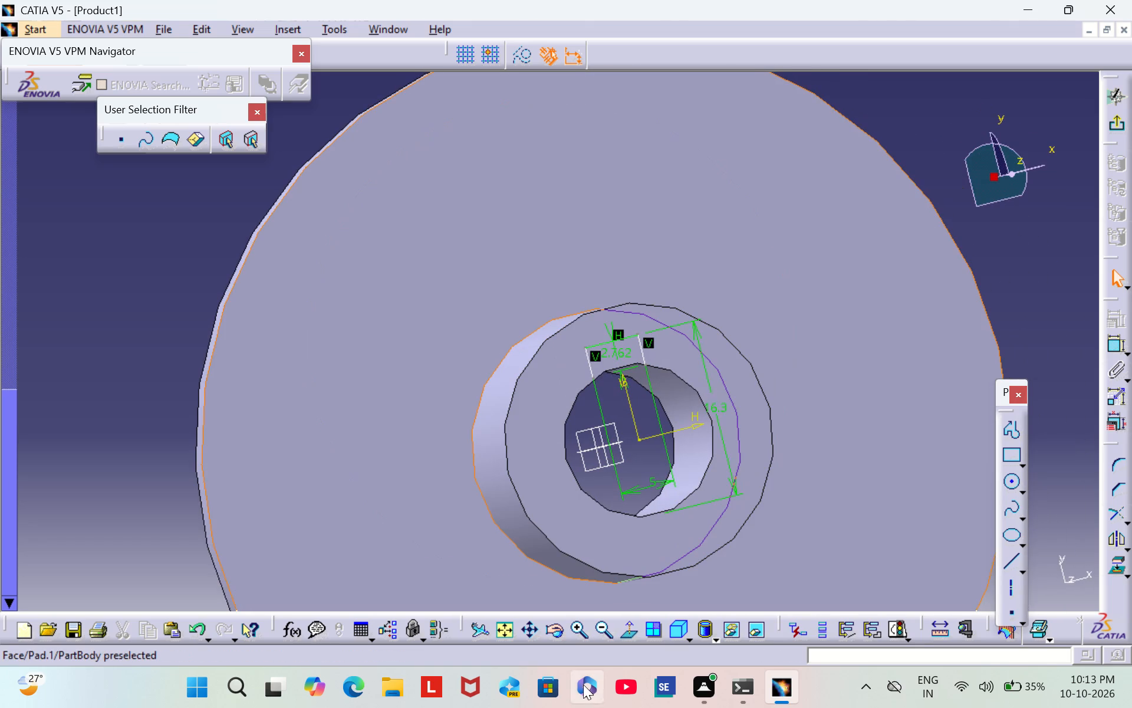
double_click(582, 632)
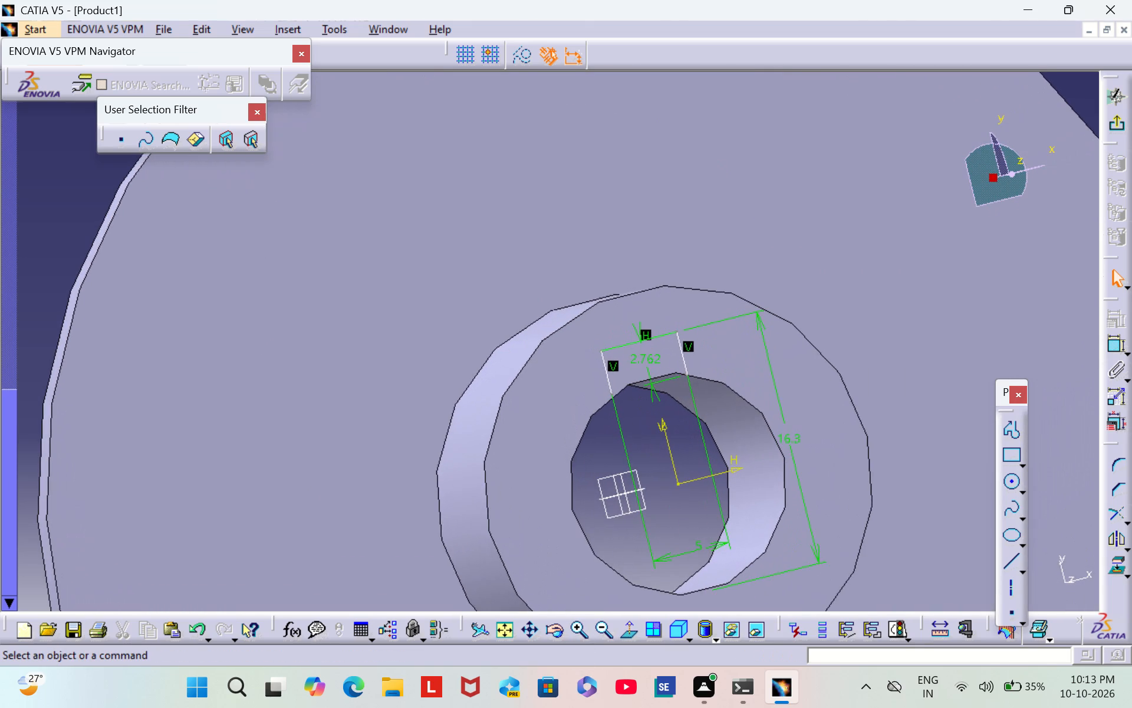
click(1115, 126)
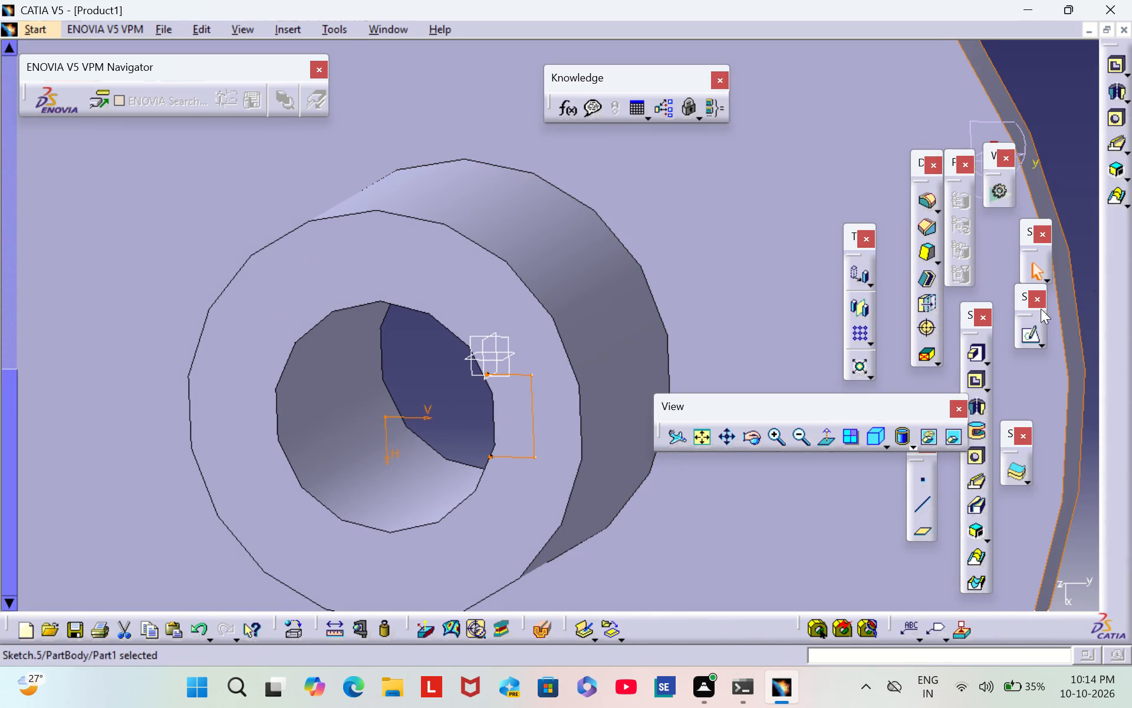
Close the keyway profile in its sketch with a horizontal line joining the lower ends of the two vertical sides, and exit the sketch.
click(1024, 338)
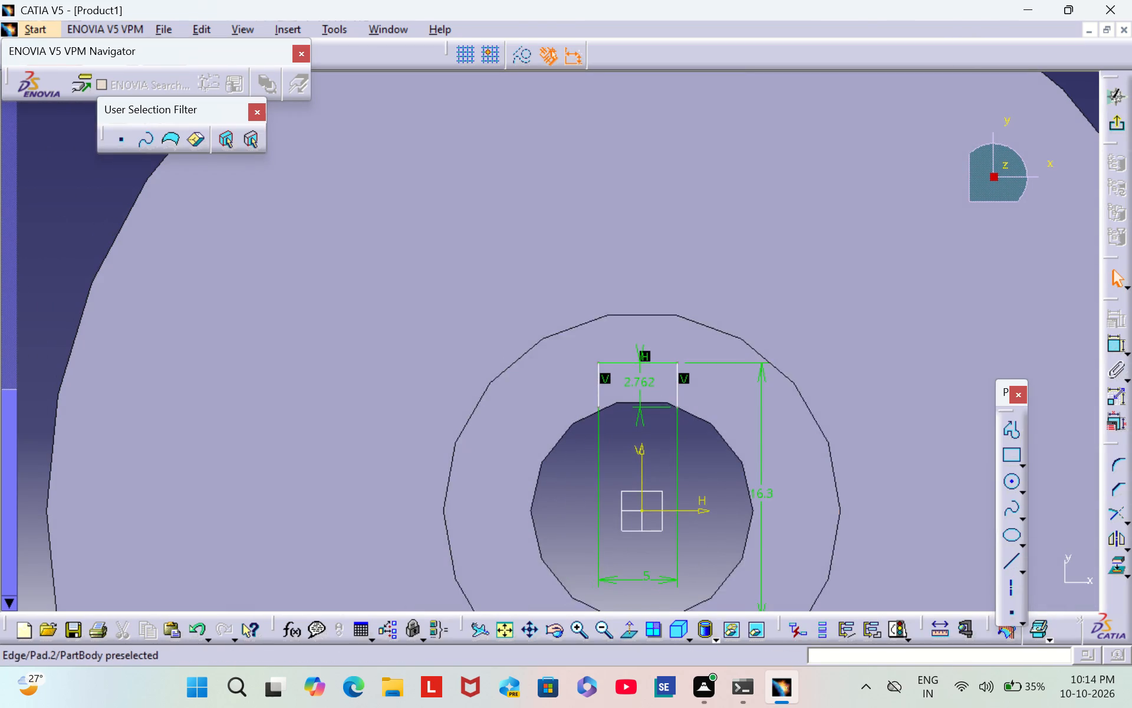
scroll(844, 411, down, 1)
middle_drag(845, 409, 808, 248)
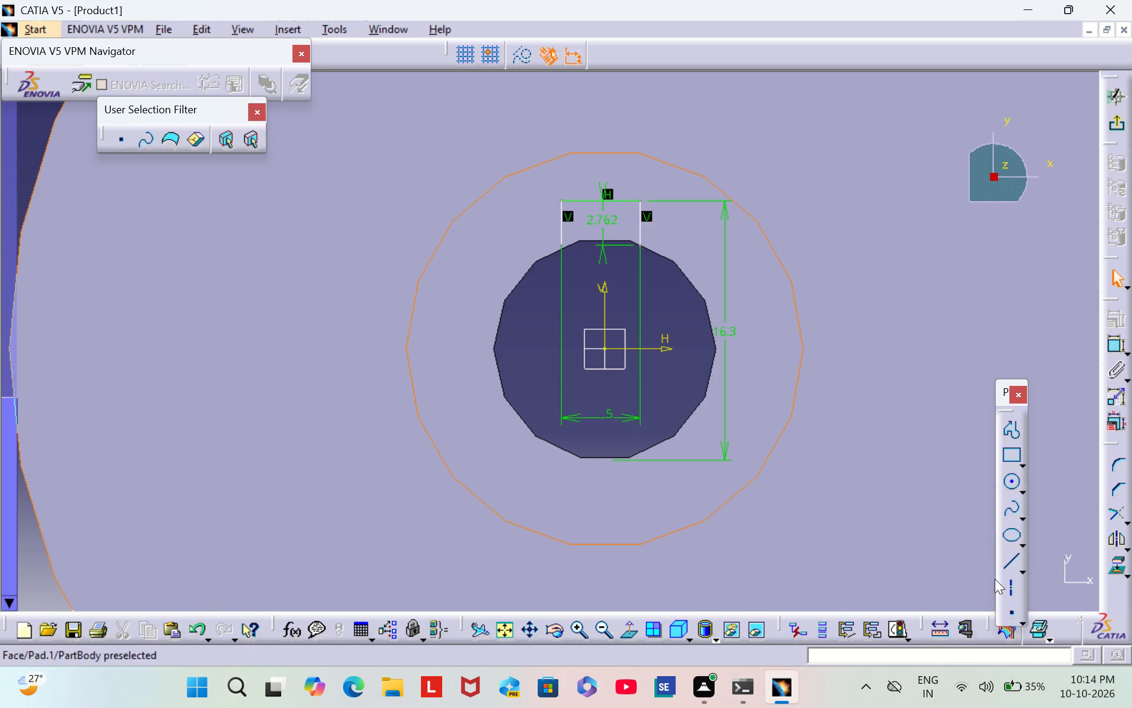
click(1016, 560)
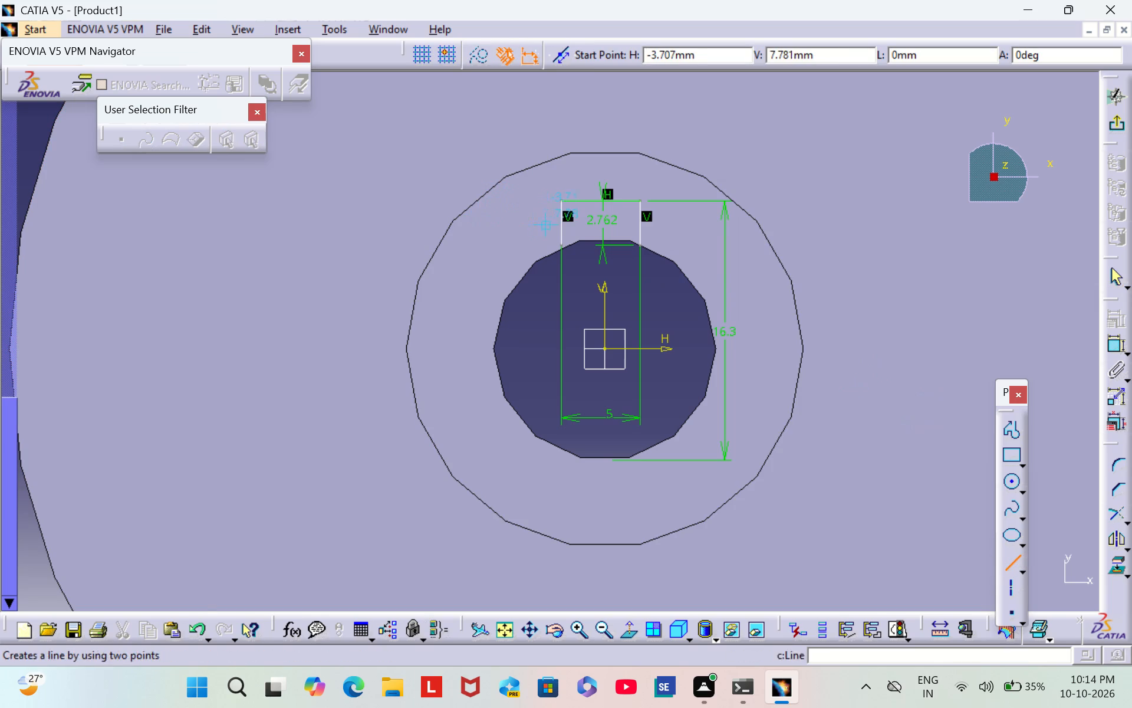
click(561, 247)
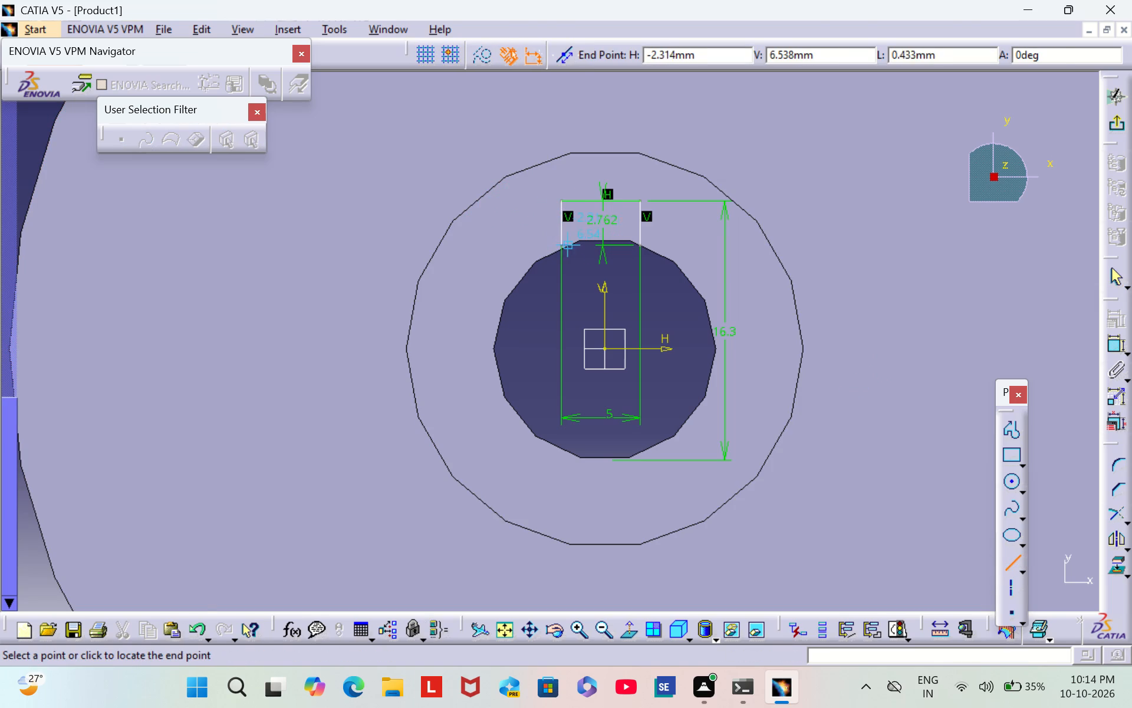
click(639, 242)
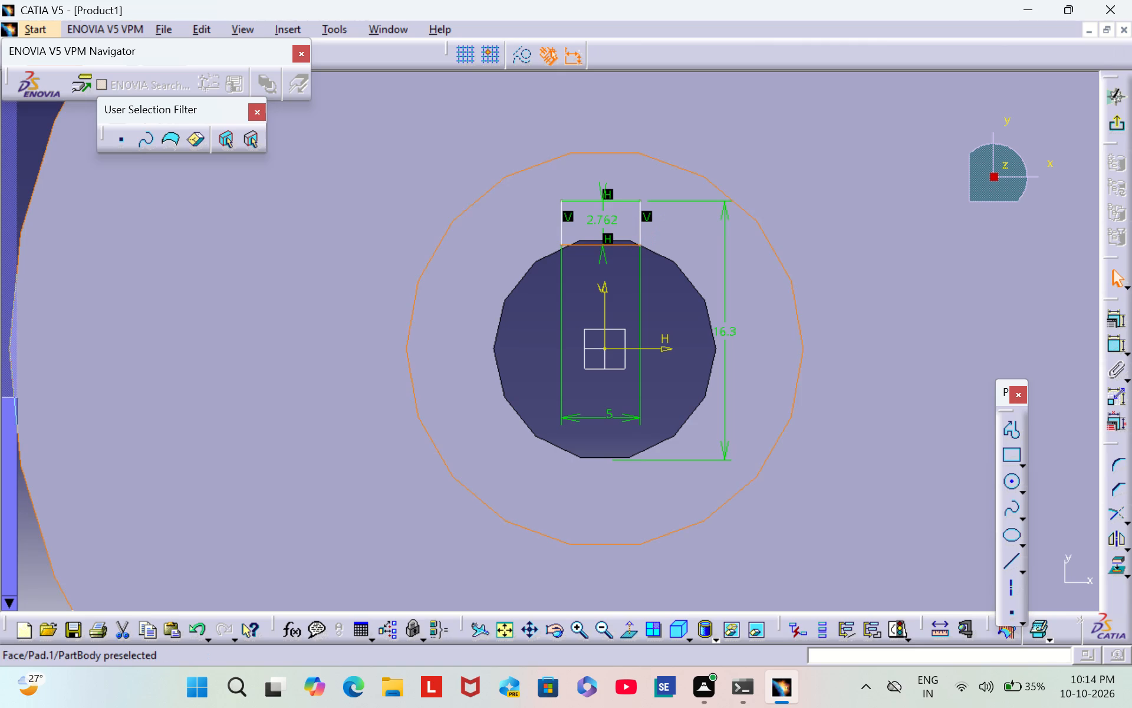
click(900, 230)
click(1109, 123)
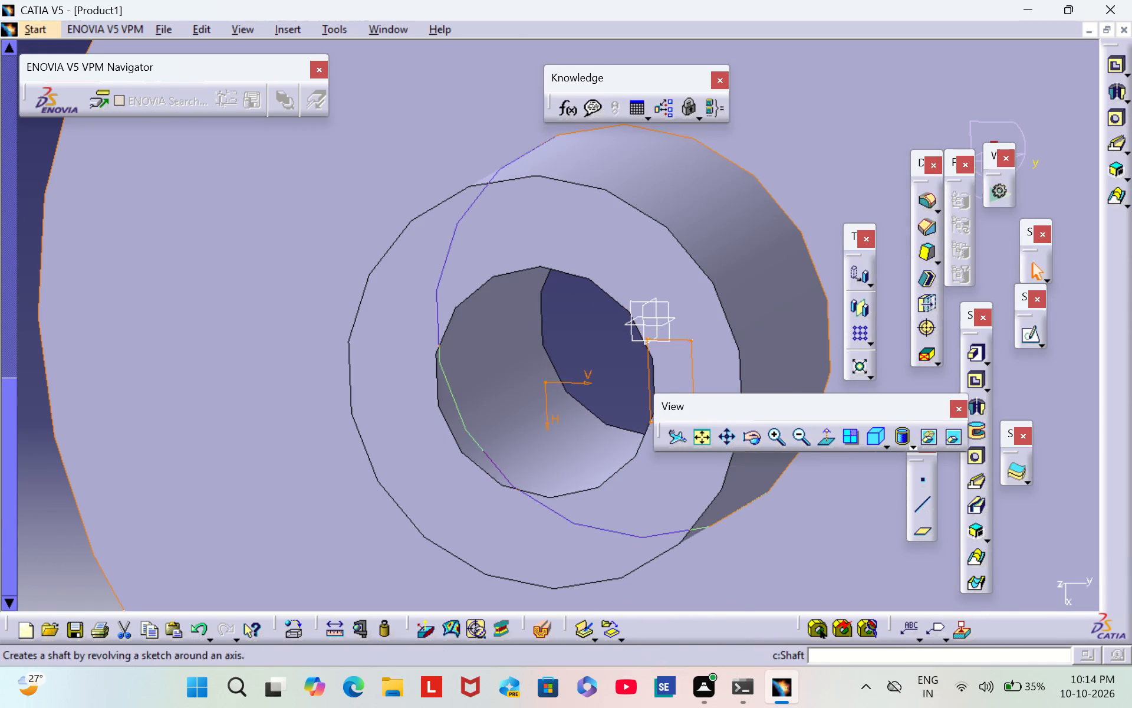
Cut the closed keyway profile through the part as a pocket with the limit type Up to last.
click(974, 379)
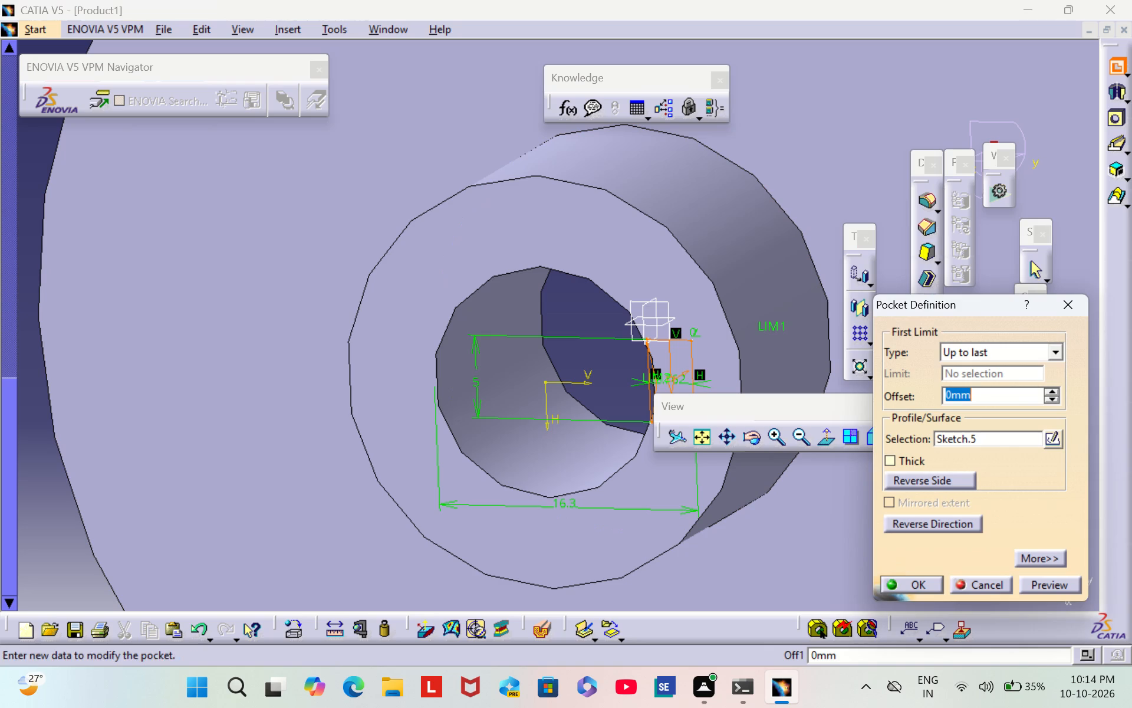
click(909, 582)
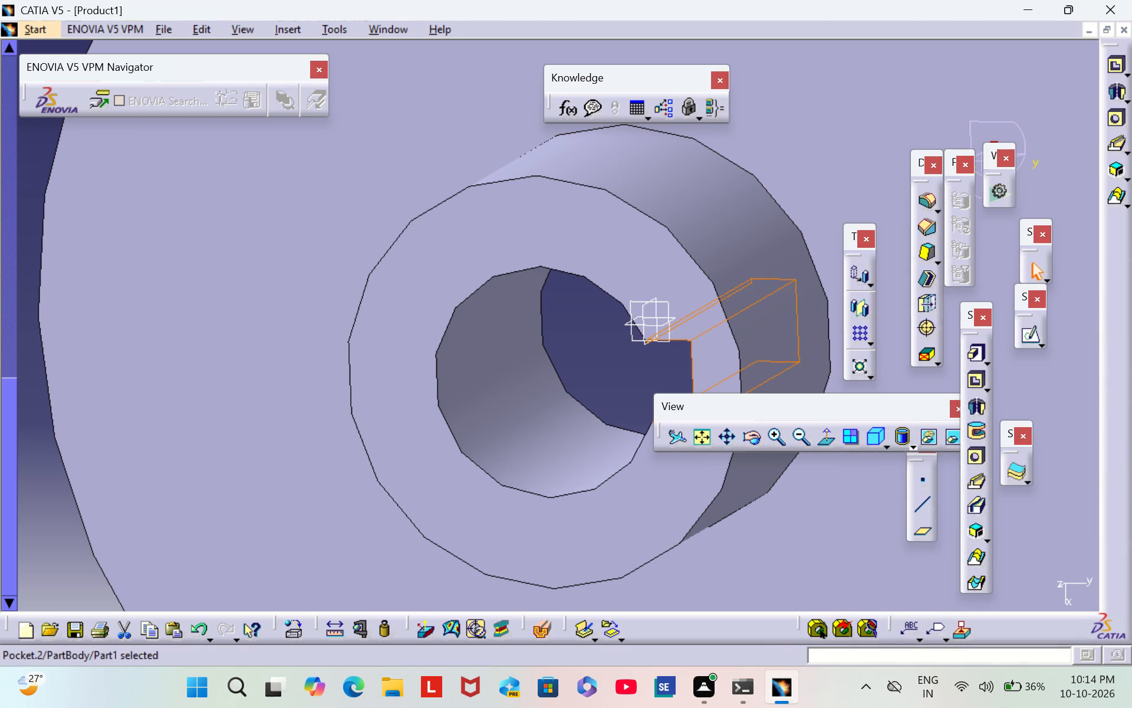
click(794, 542)
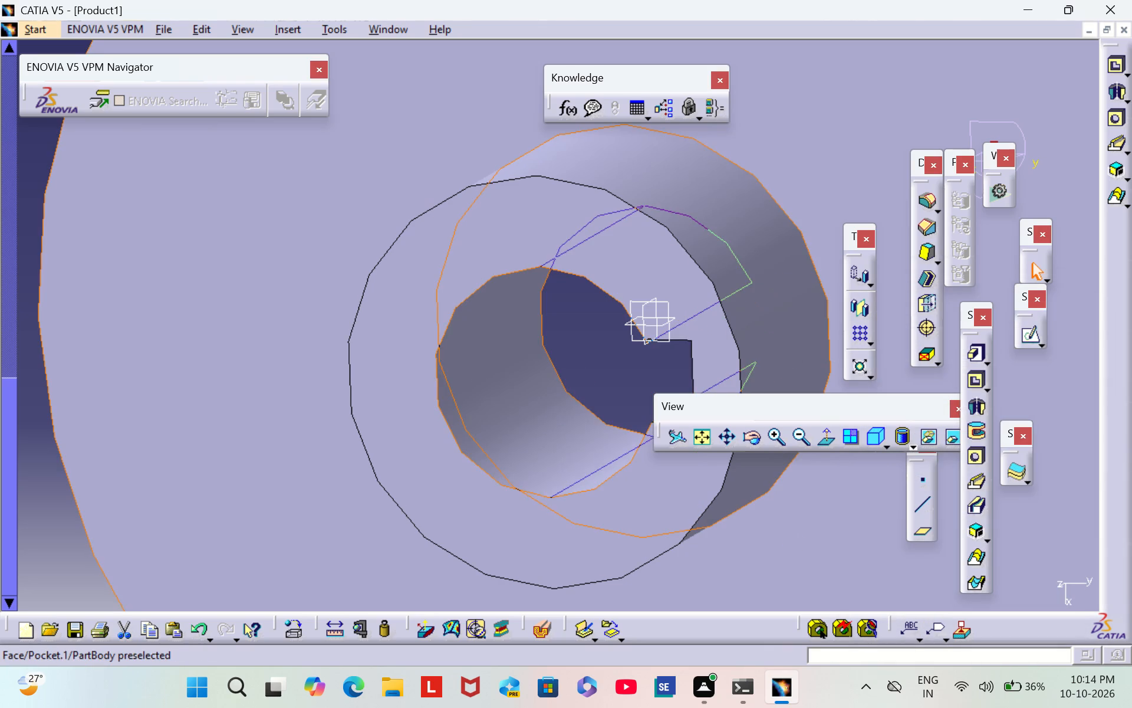
Examine the keyway cut in the bore from the boss side of the part at several angles.
middle_drag(792, 143, 792, 142)
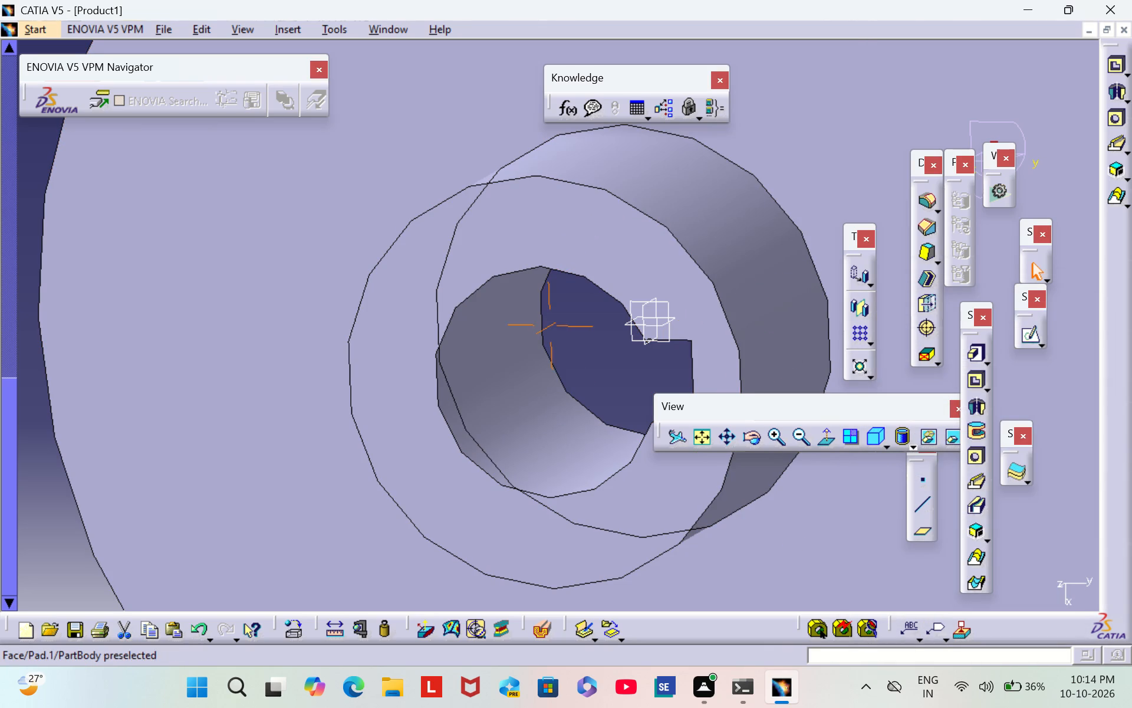
middle_drag(792, 142, 770, 159)
right_drag(792, 142, 770, 159)
middle_drag(770, 159, 770, 160)
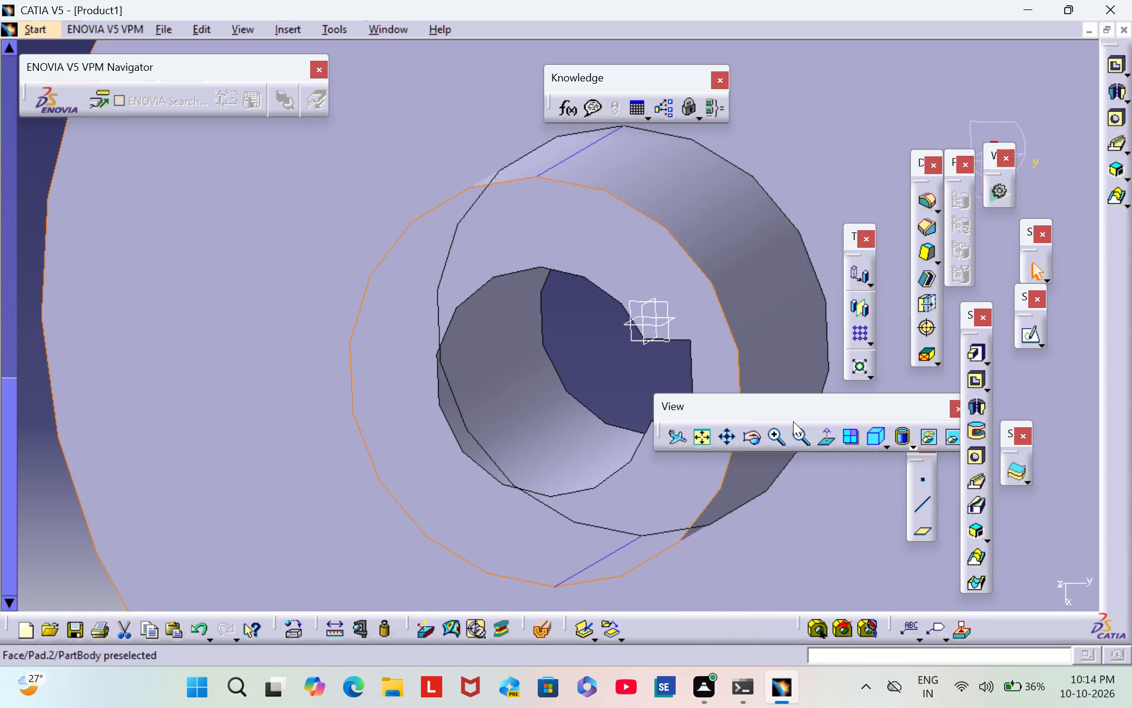
triple_click(799, 440)
triple_click(799, 440)
triple_click(799, 440)
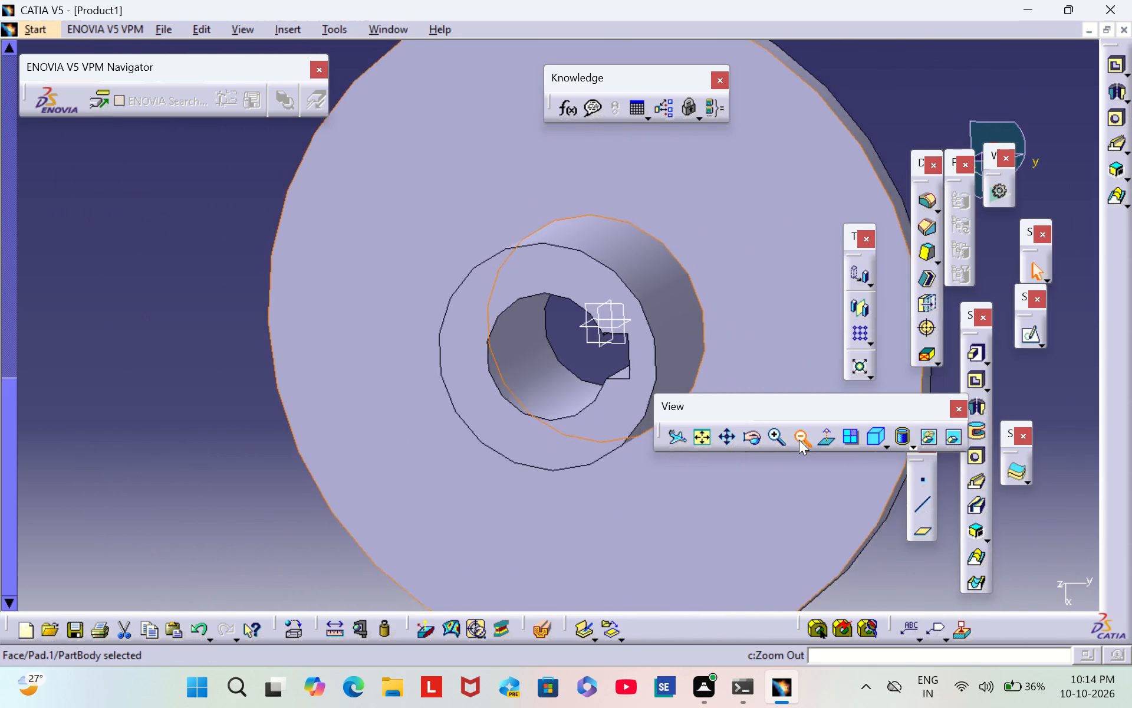
click(799, 440)
middle_drag(665, 360, 787, 214)
scroll(665, 360, down, 1)
right_drag(665, 360, 787, 214)
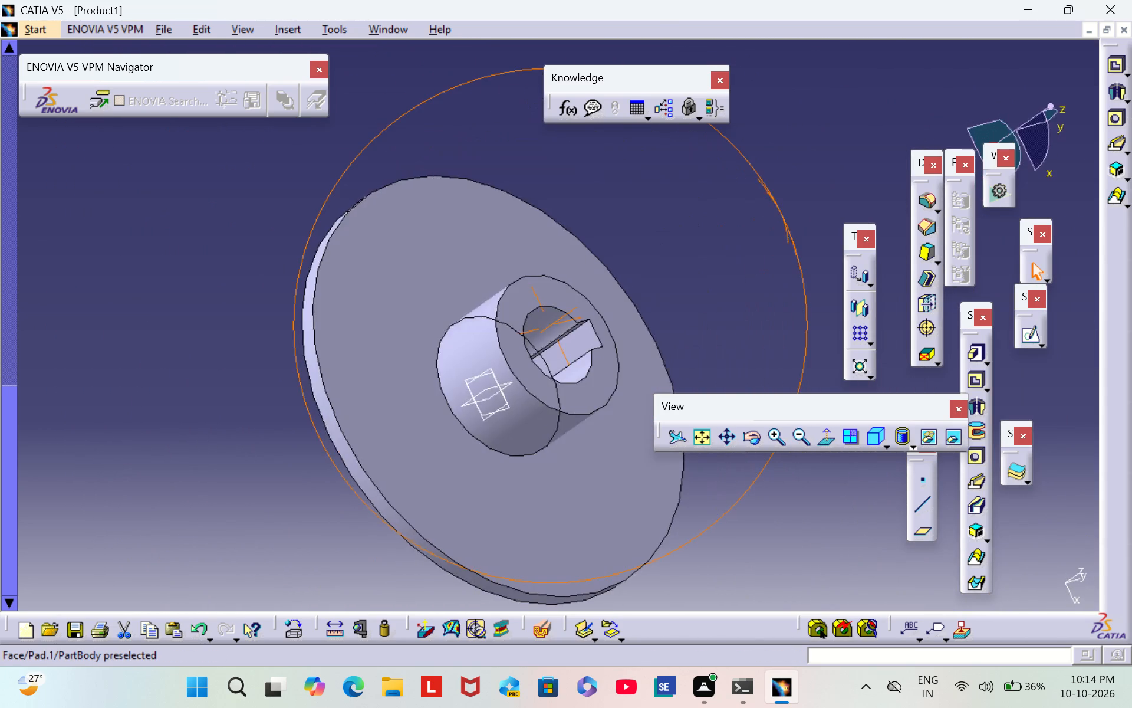
right_drag(787, 214, 736, 253)
middle_drag(787, 214, 736, 253)
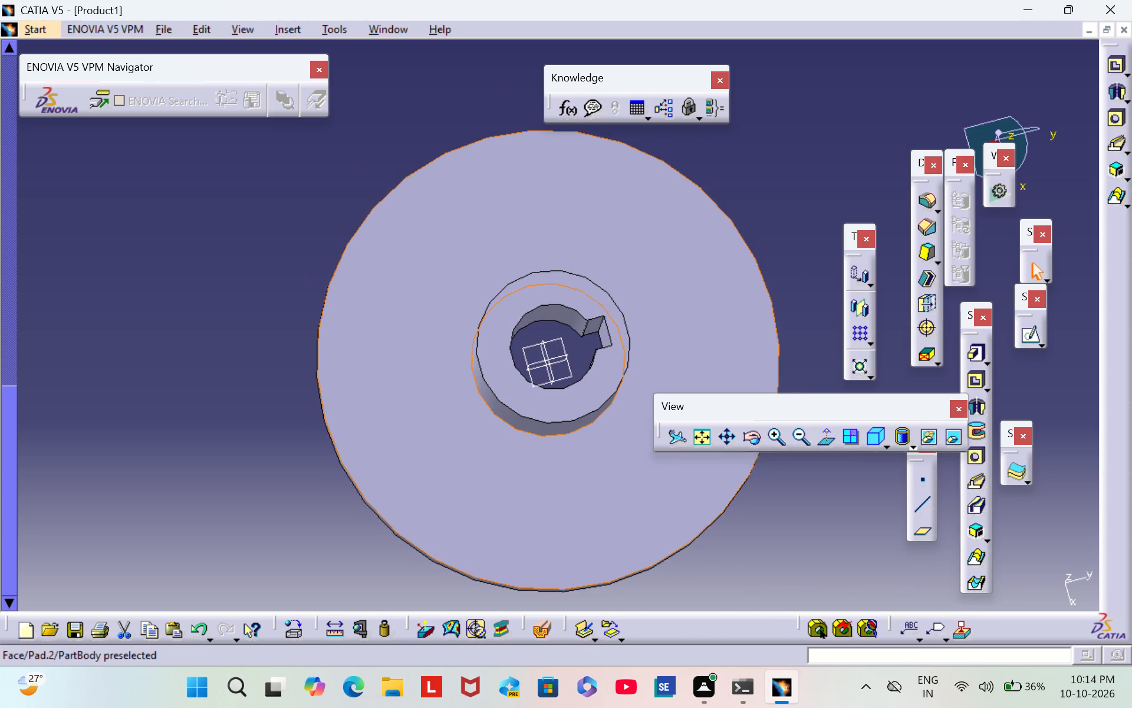
middle_drag(772, 100, 819, 26)
right_drag(772, 100, 819, 26)
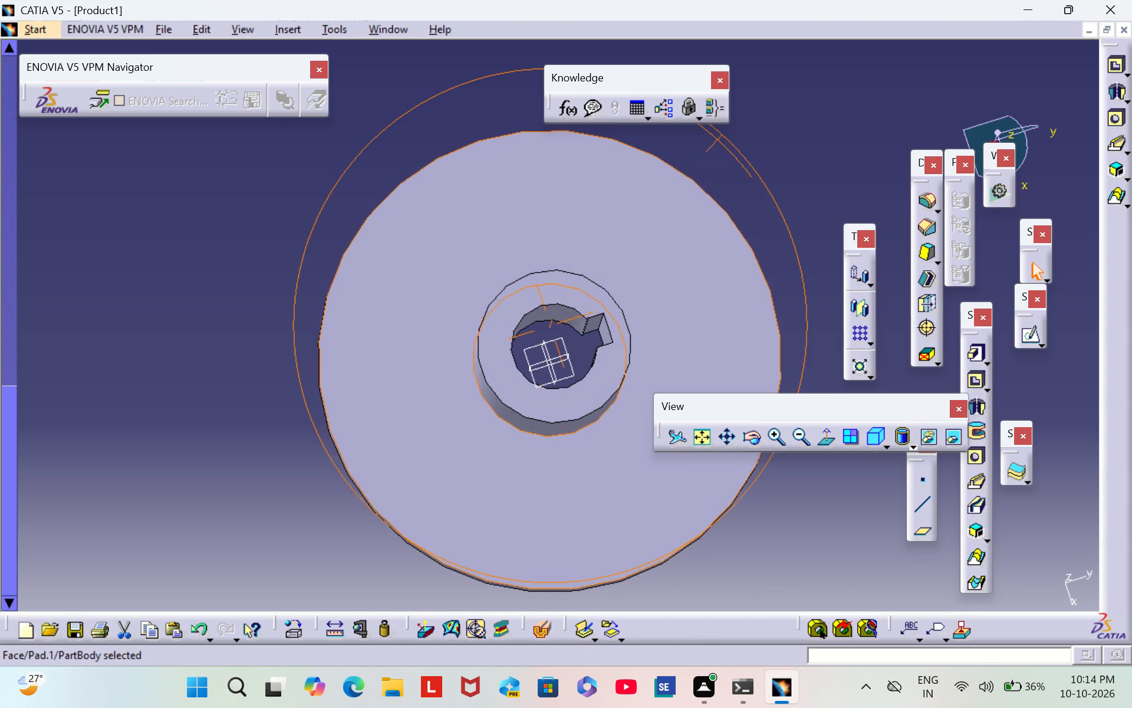
middle_drag(819, 26, 697, 251)
right_drag(819, 26, 697, 251)
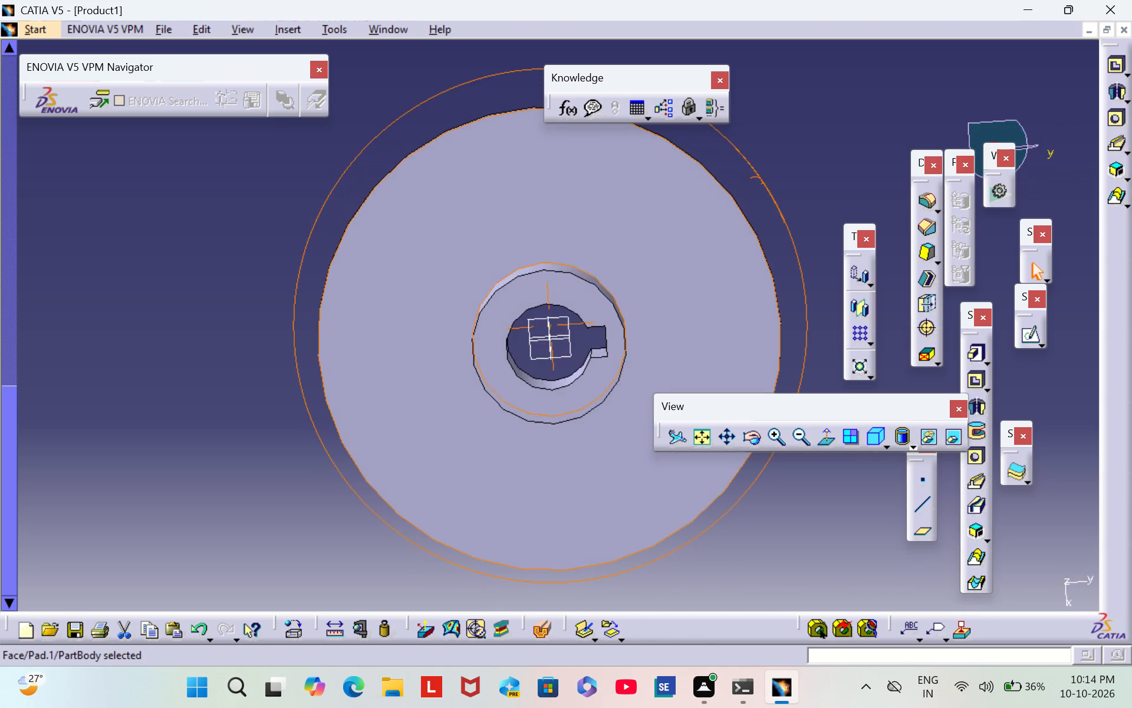
right_drag(697, 251, 697, 248)
middle_drag(697, 251, 683, 263)
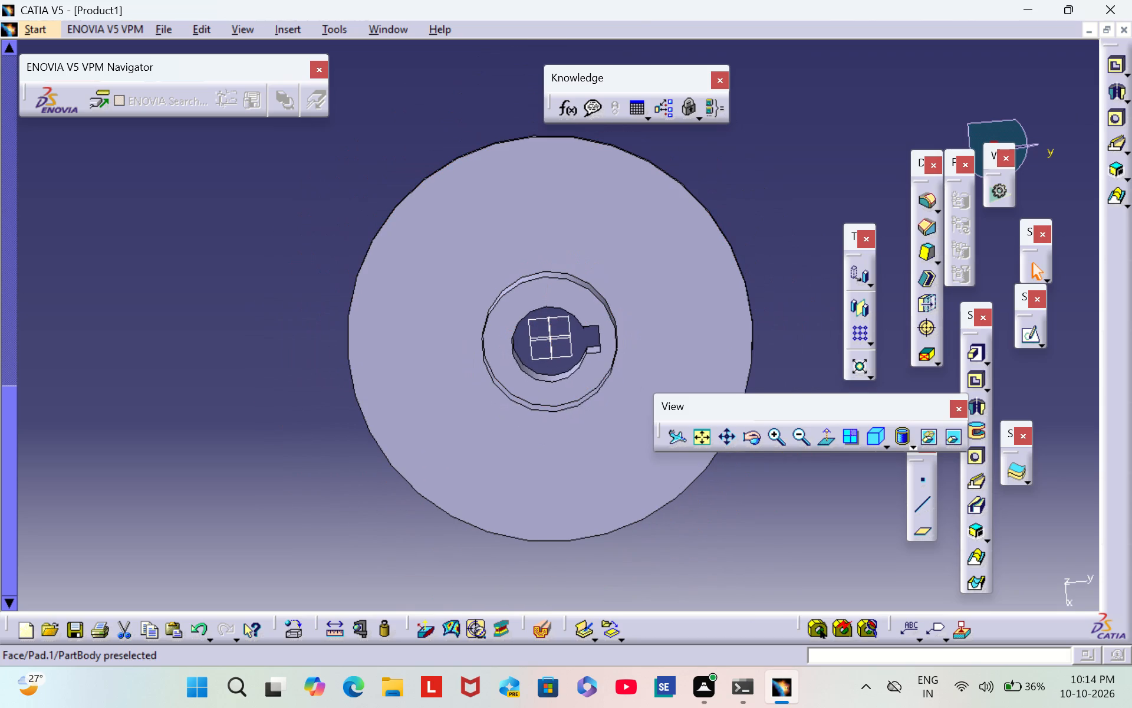
scroll(652, 330, down, 1)
middle_drag(652, 329, 702, 261)
right_drag(652, 329, 702, 261)
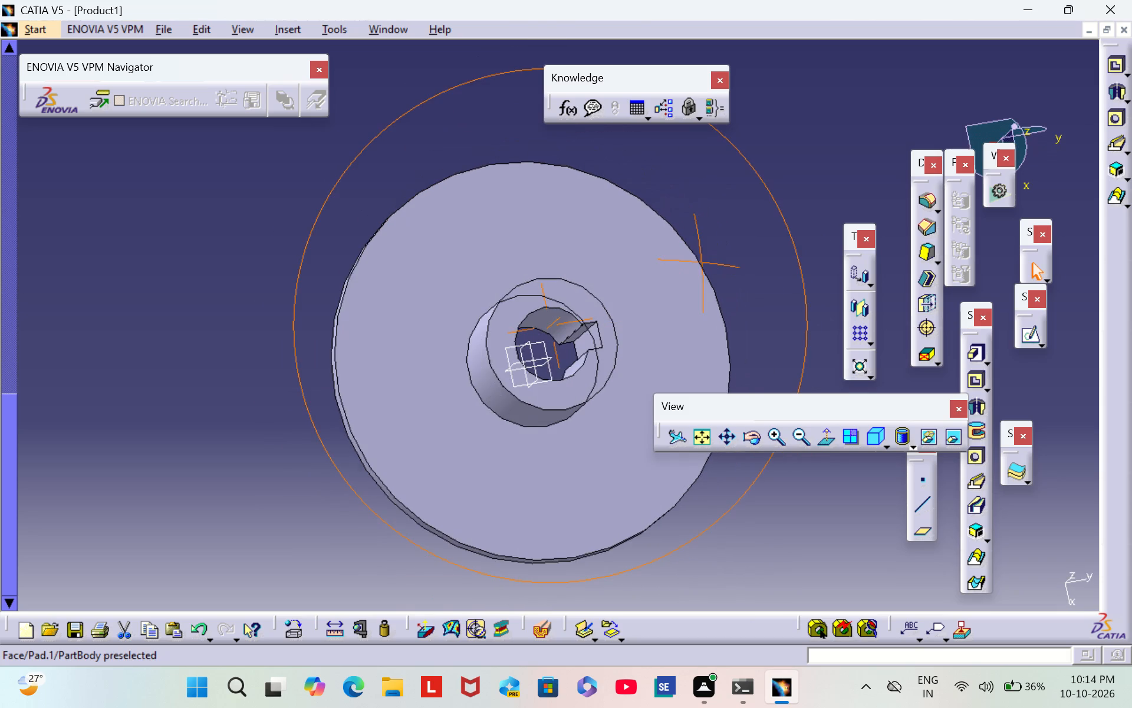
middle_drag(702, 261, 673, 294)
right_drag(702, 261, 673, 294)
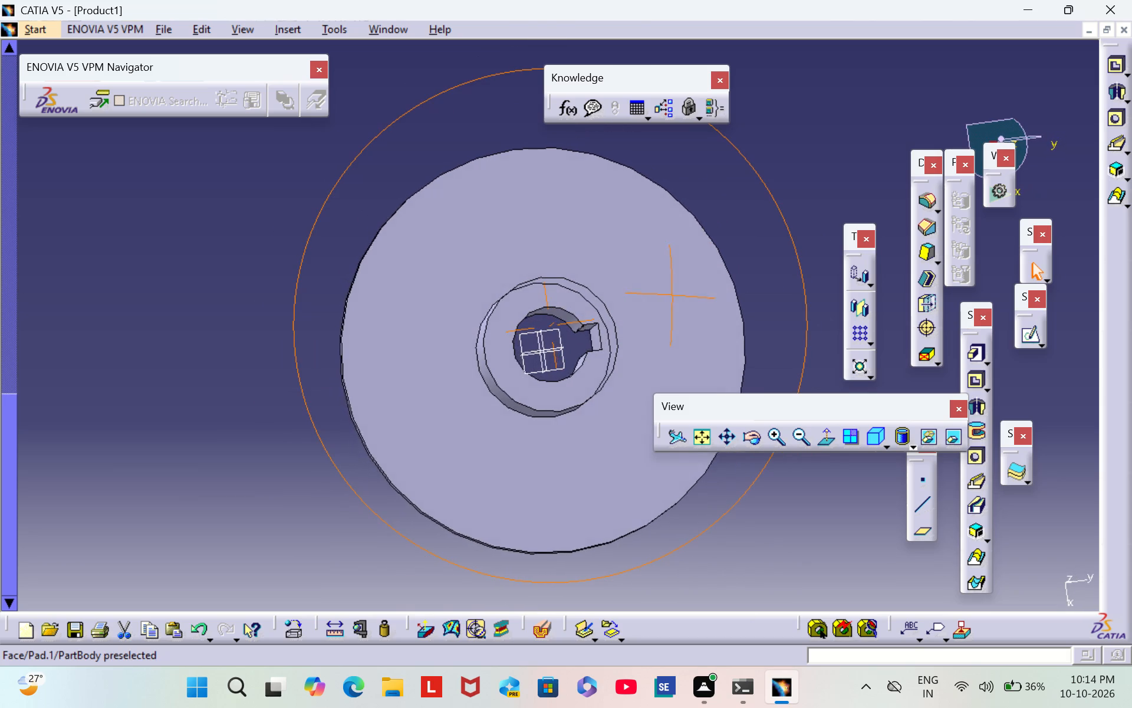
right_drag(673, 294, 657, 302)
middle_drag(673, 294, 657, 303)
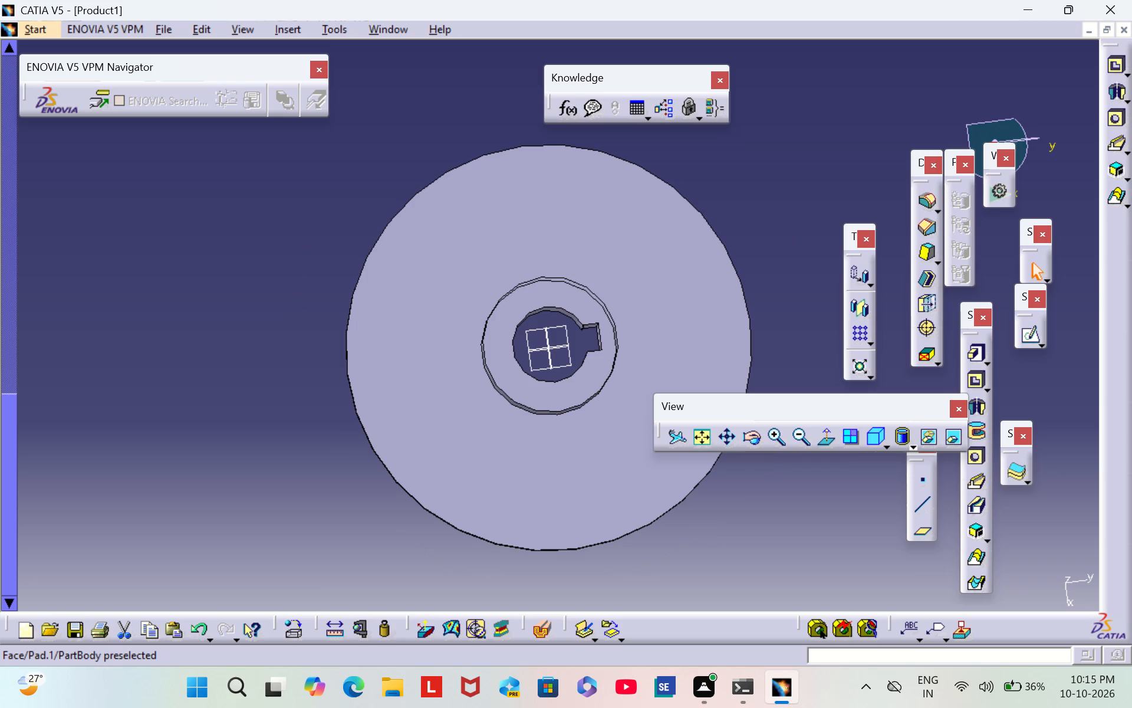
Examine the part from the side and the disc's flat back, and pick the bore and keyway edges there.
scroll(751, 273, down, 1)
middle_drag(751, 273, 266, 146)
right_drag(751, 273, 266, 146)
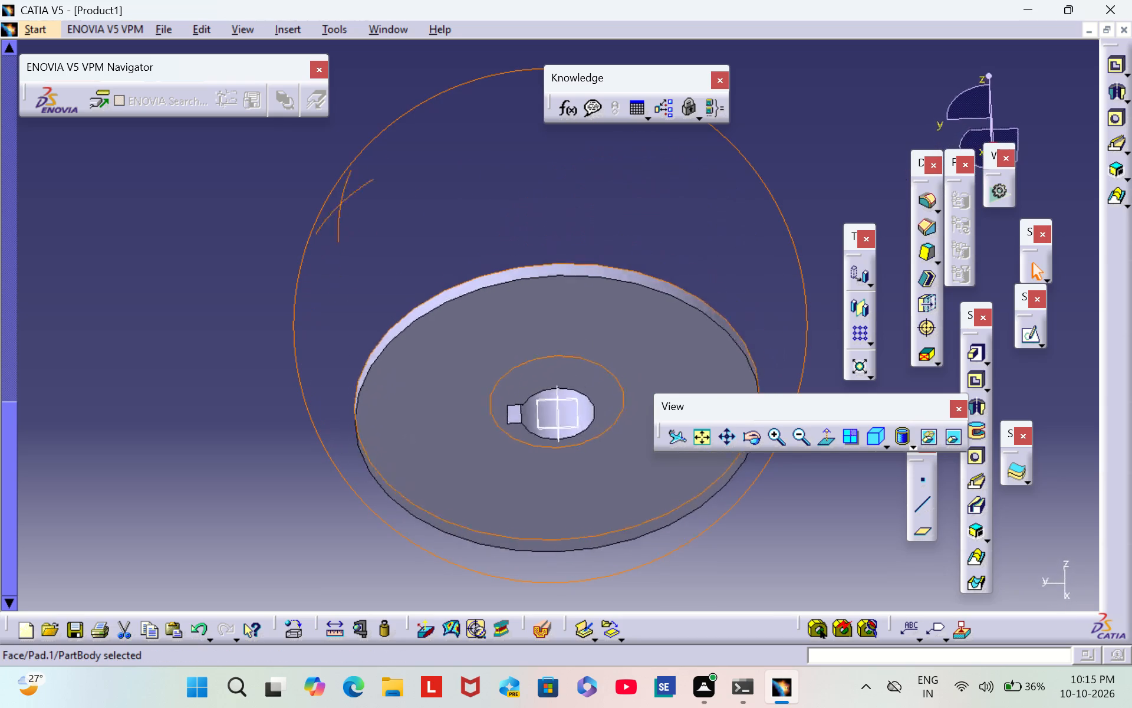
right_drag(266, 146, 471, 93)
middle_drag(266, 146, 471, 93)
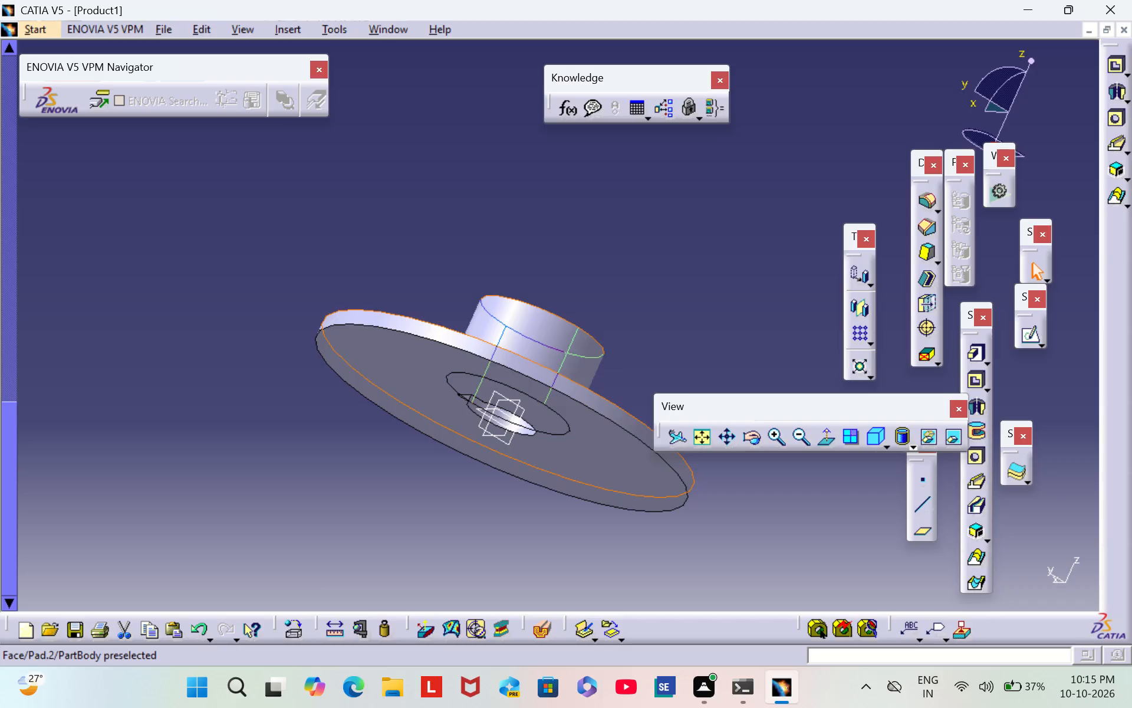
right_drag(621, 364, 616, 423)
middle_drag(621, 364, 616, 423)
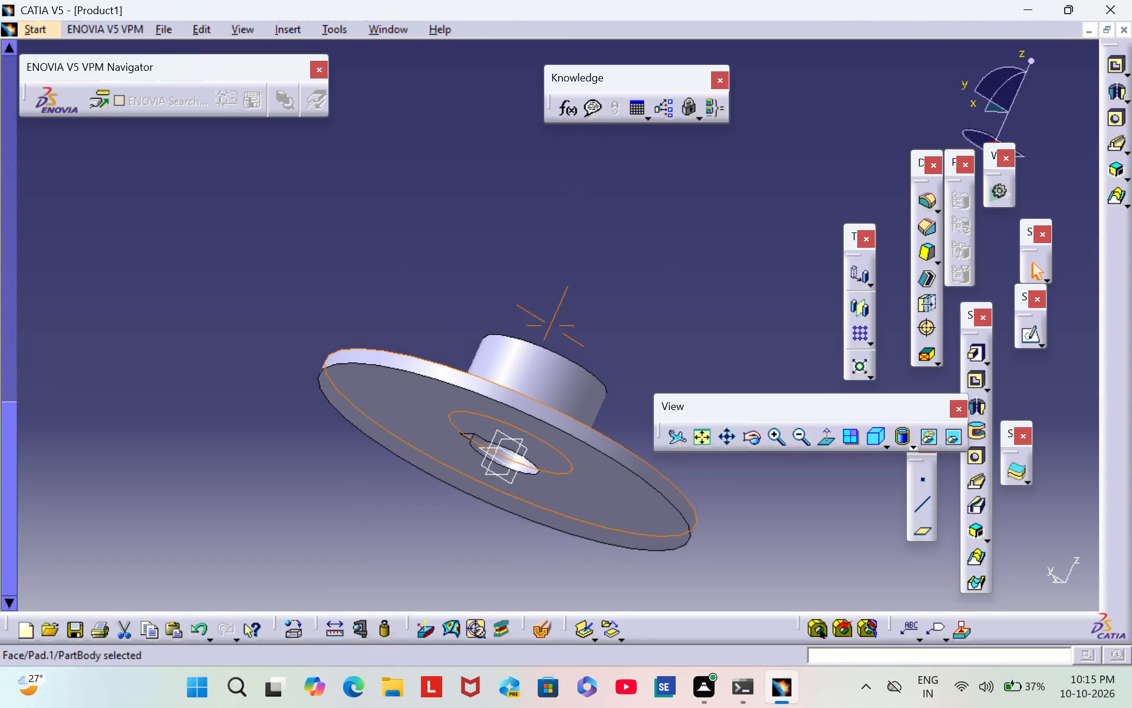
right_drag(616, 423, 615, 424)
middle_drag(616, 423, 615, 424)
middle_drag(615, 417, 678, 148)
scroll(615, 417, down, 1)
right_drag(615, 417, 678, 148)
middle_drag(678, 148, 679, 148)
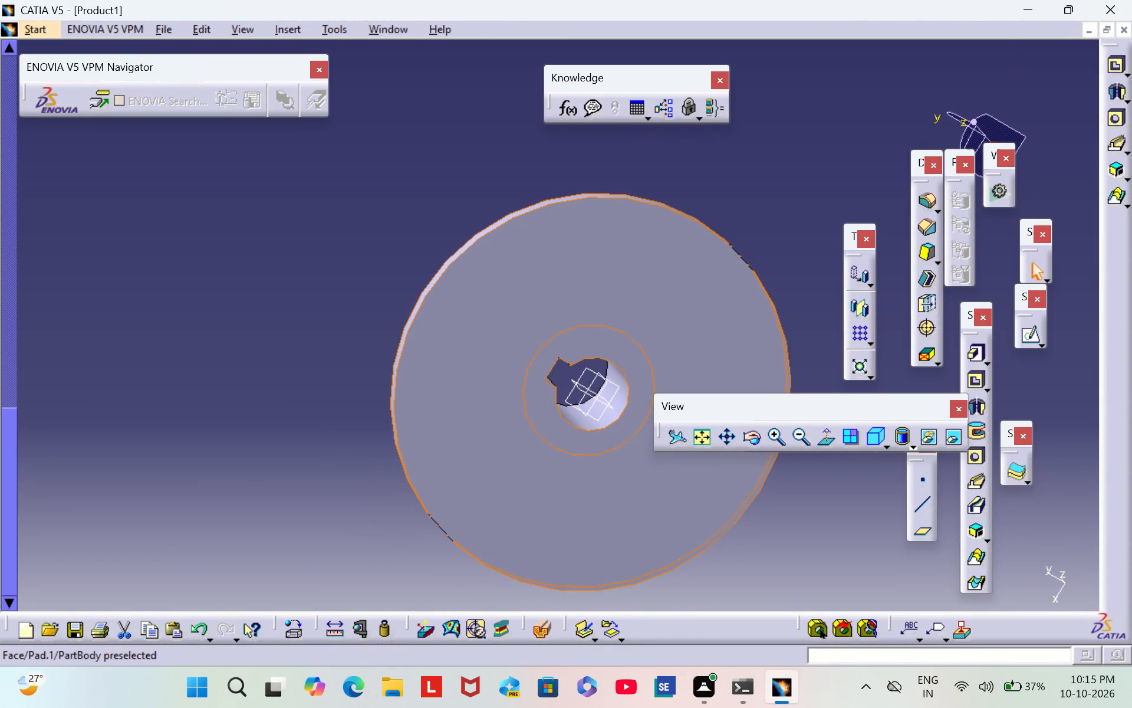
click(621, 370)
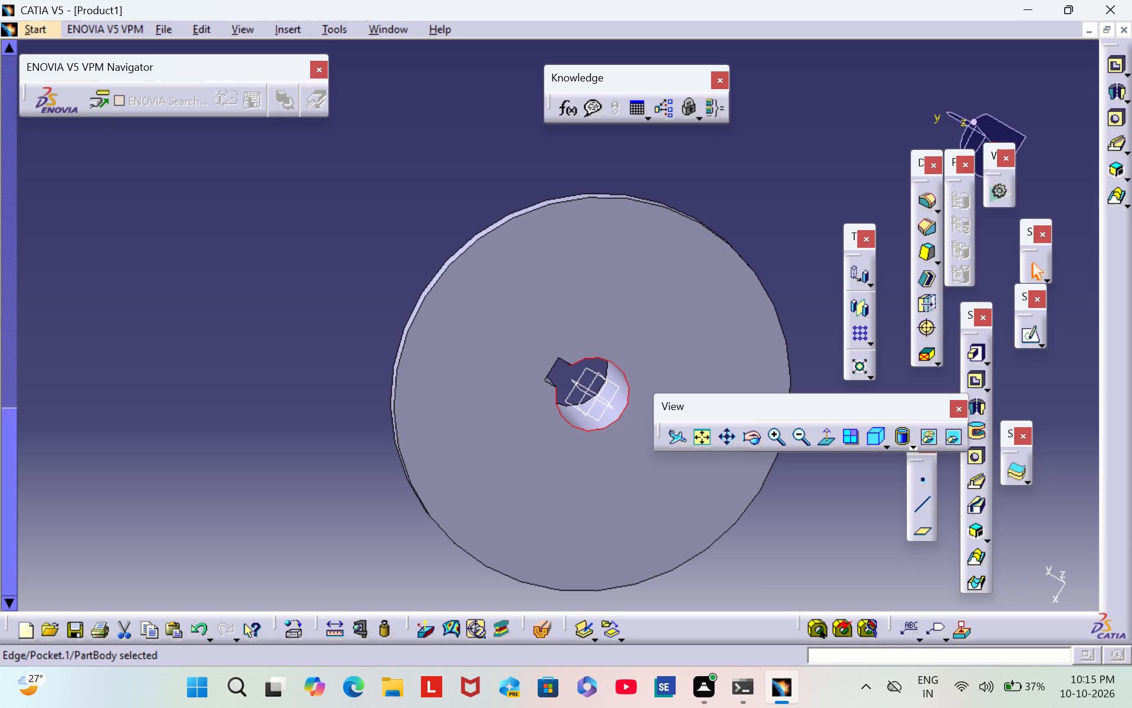
click(550, 368)
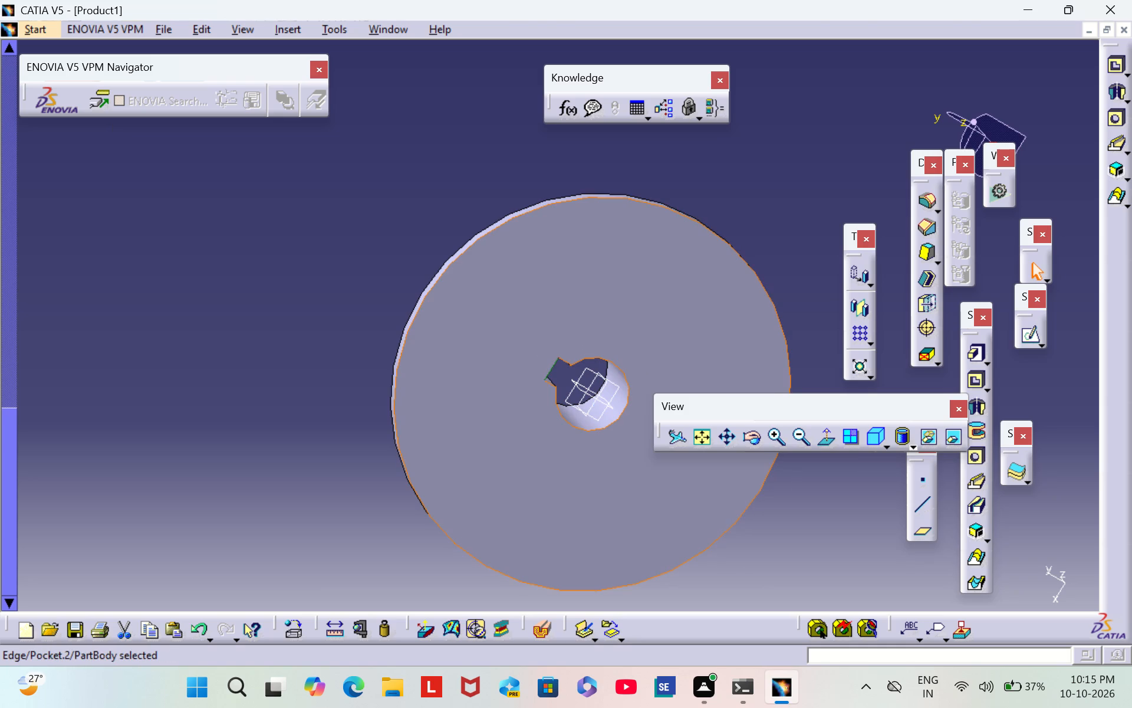
Clear the edge selection and open a new sketch on the disc's flat back face.
key(Escape)
key(Escape)
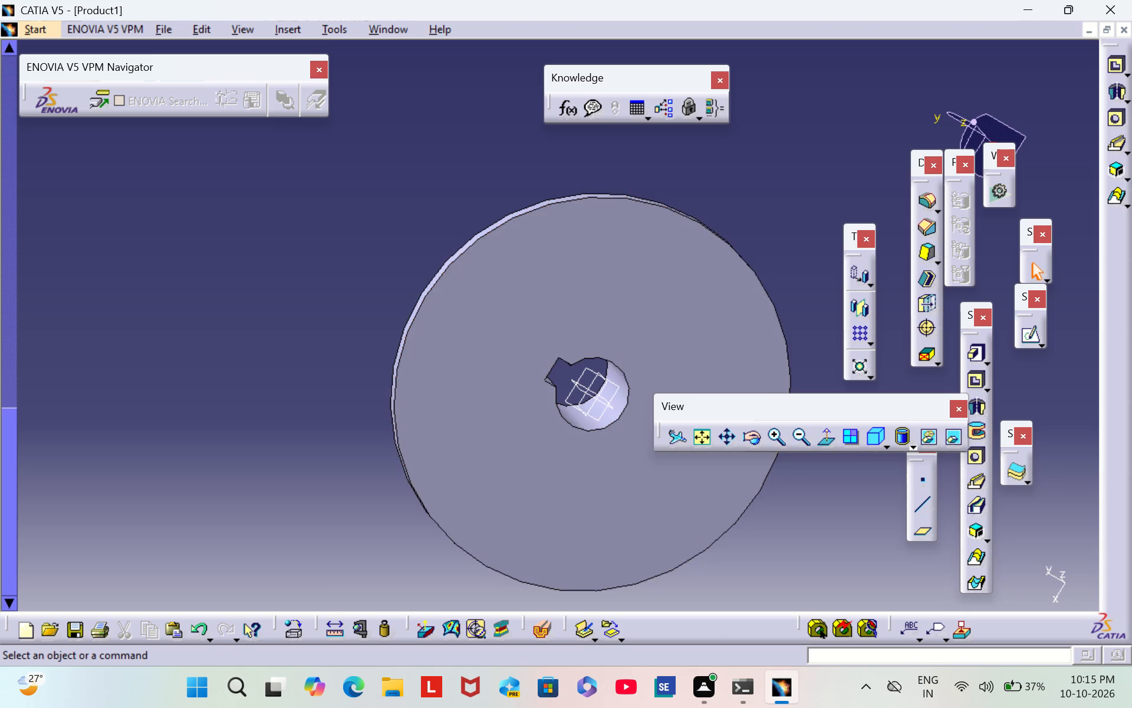
click(663, 296)
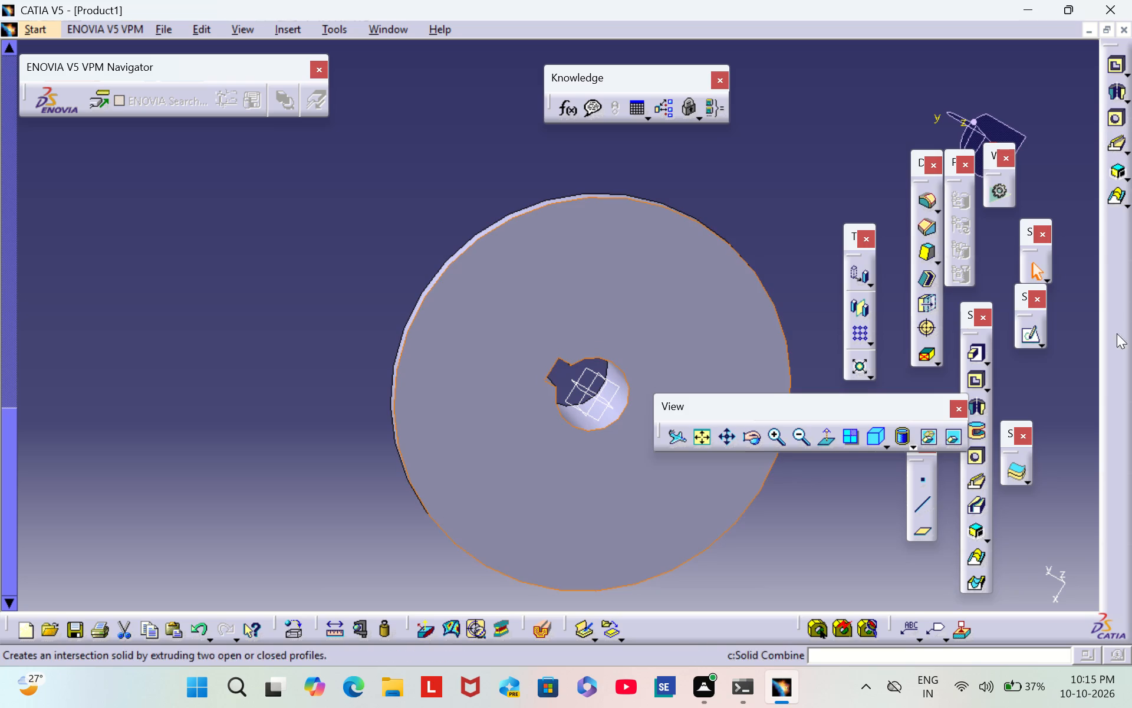
click(1032, 340)
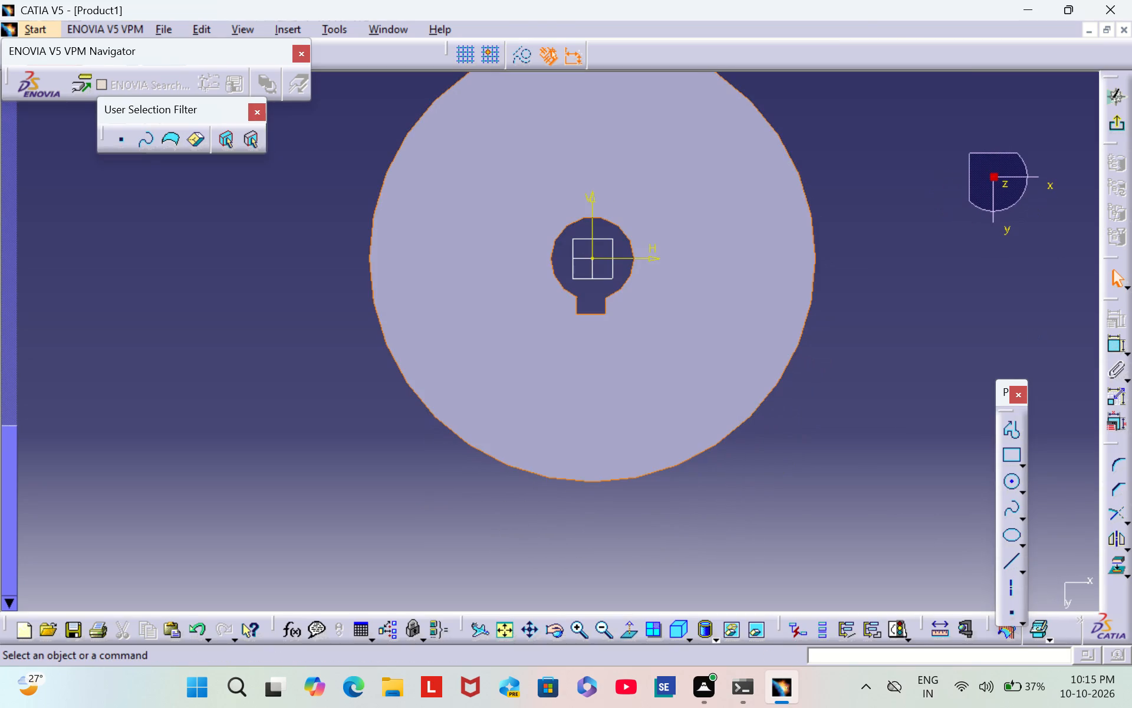
Sketch a circle about 32 mm in diameter centred on the origin and add a diameter dimension to it.
click(604, 631)
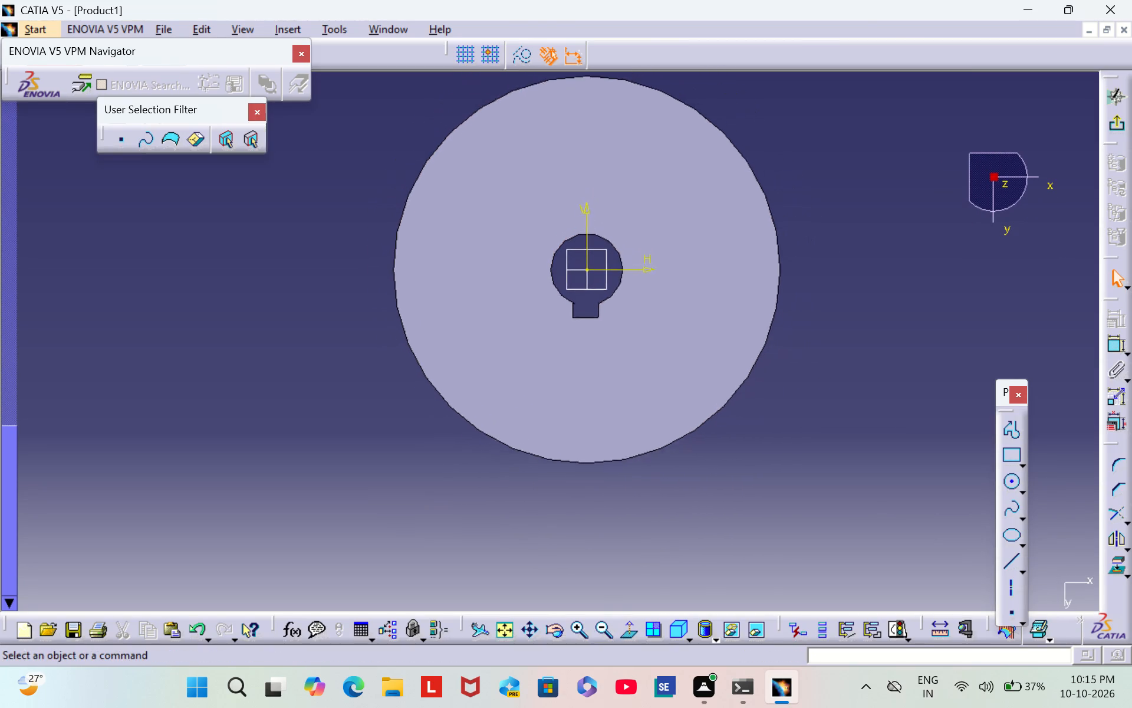
middle_drag(725, 120, 741, 200)
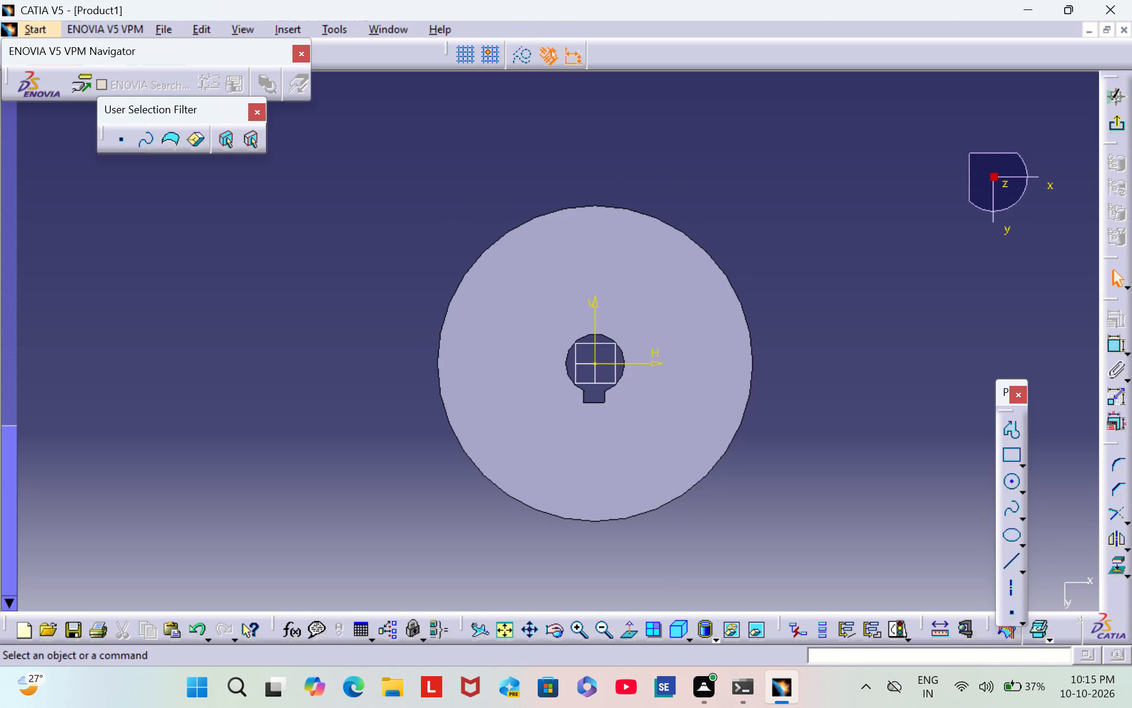
click(577, 631)
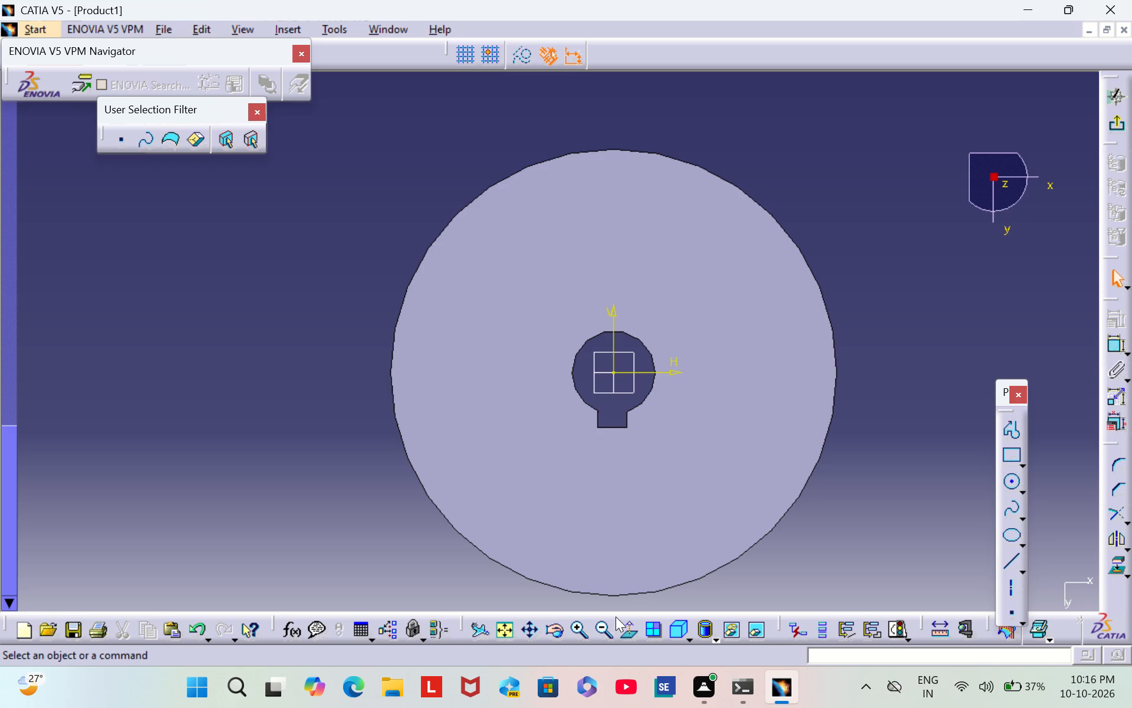
click(1010, 481)
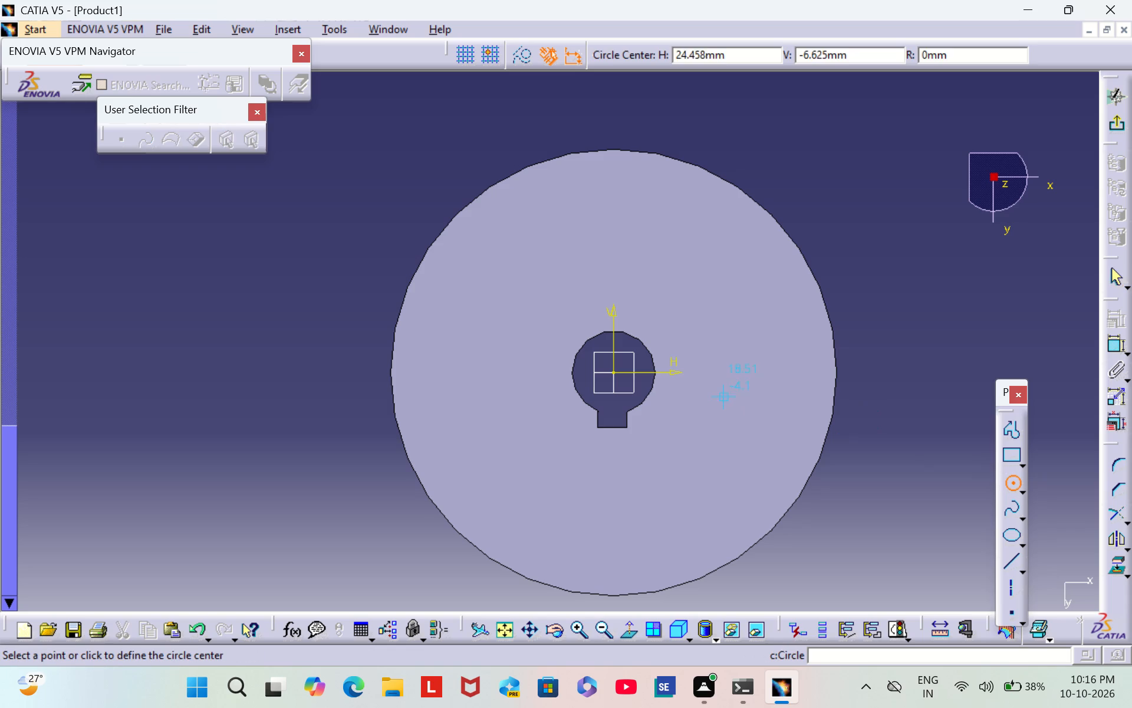
click(611, 373)
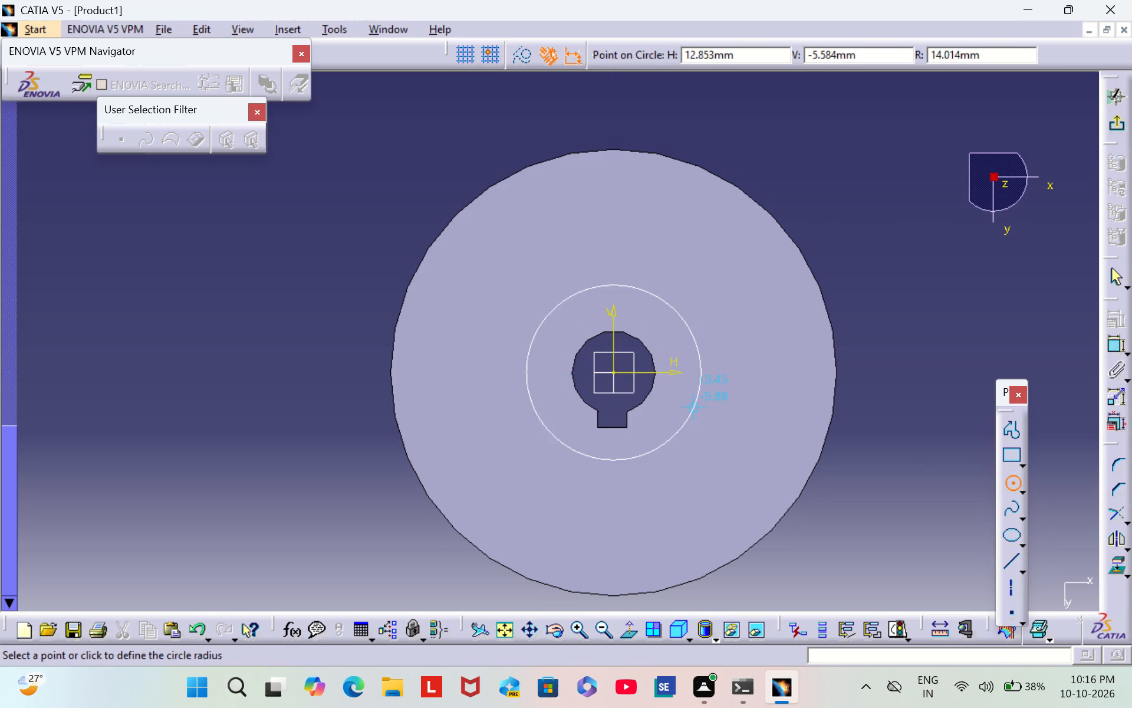
click(697, 418)
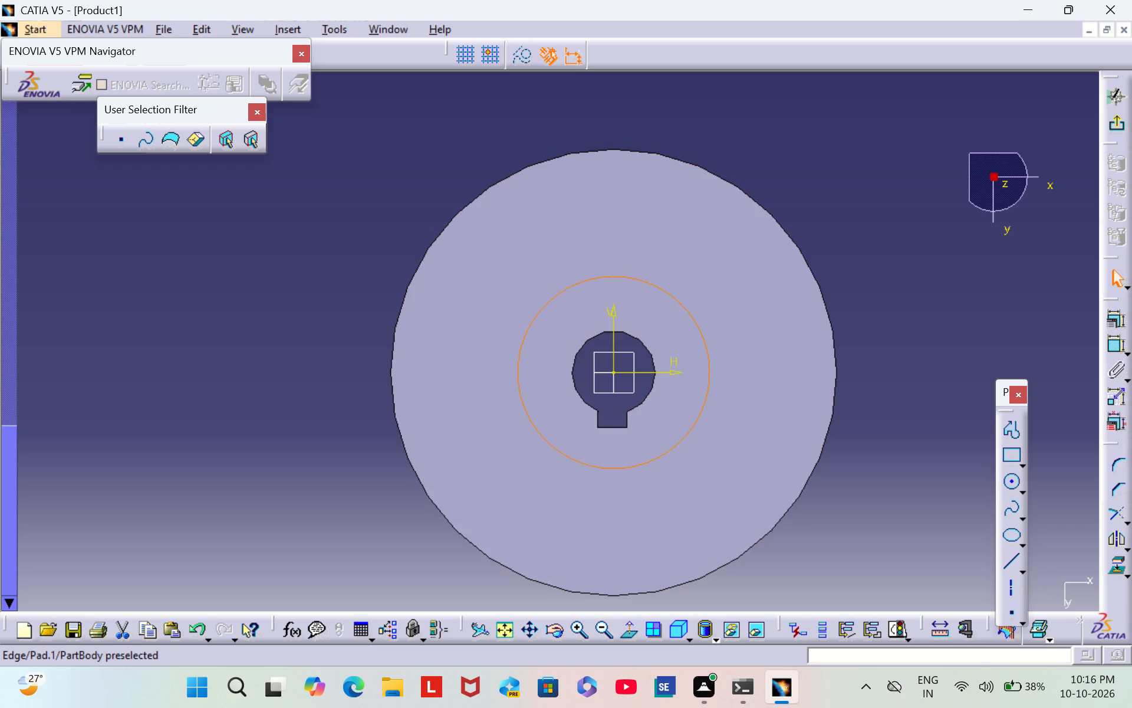
click(1120, 346)
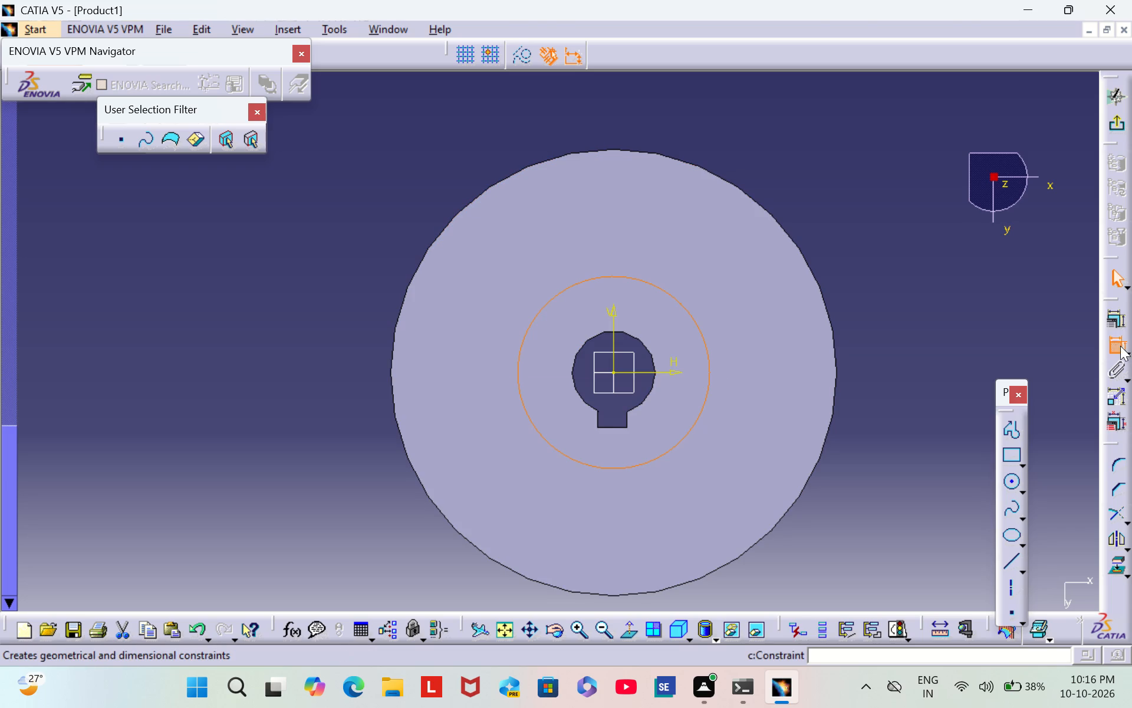
click(836, 146)
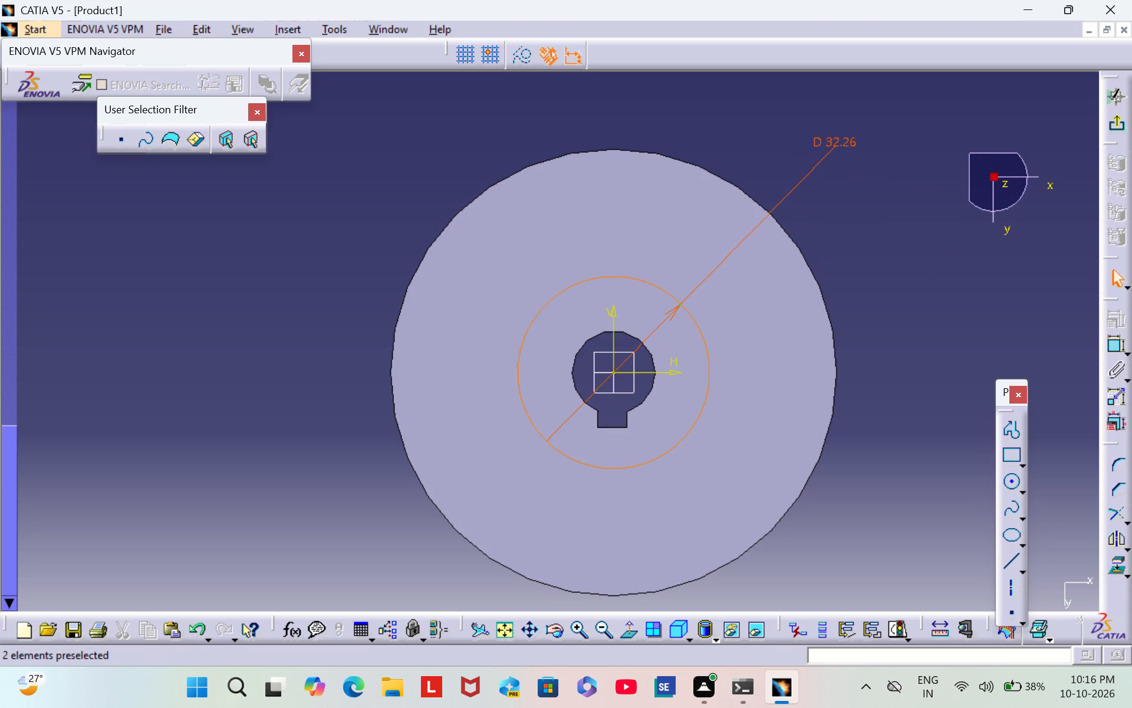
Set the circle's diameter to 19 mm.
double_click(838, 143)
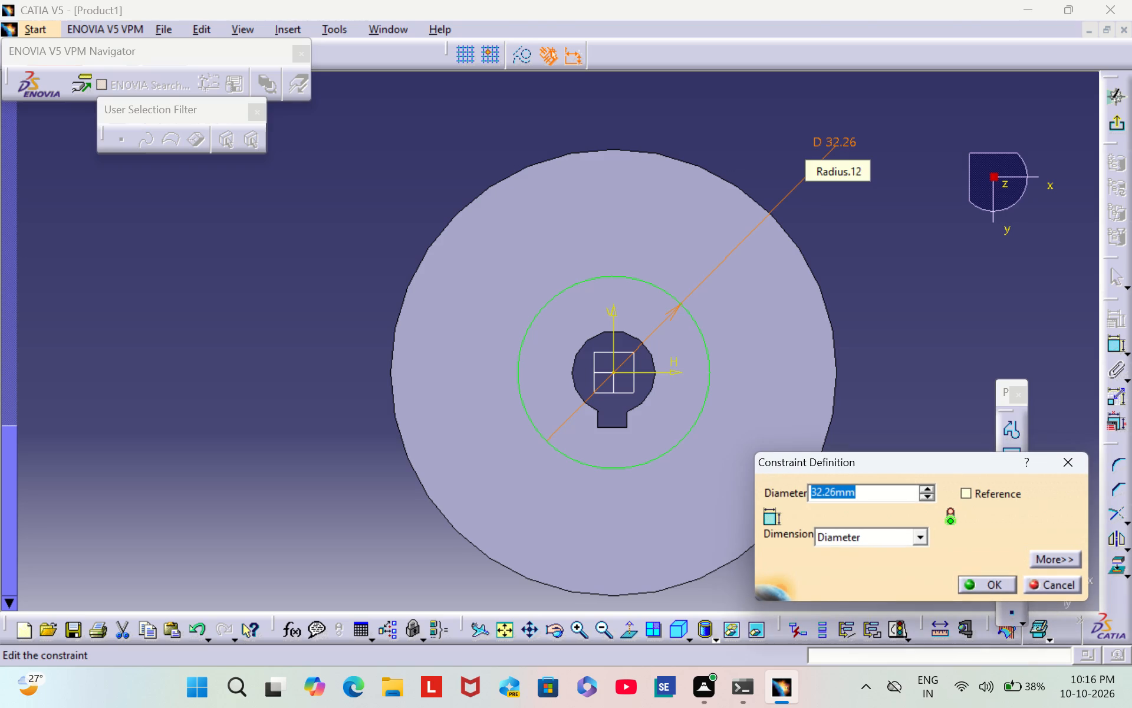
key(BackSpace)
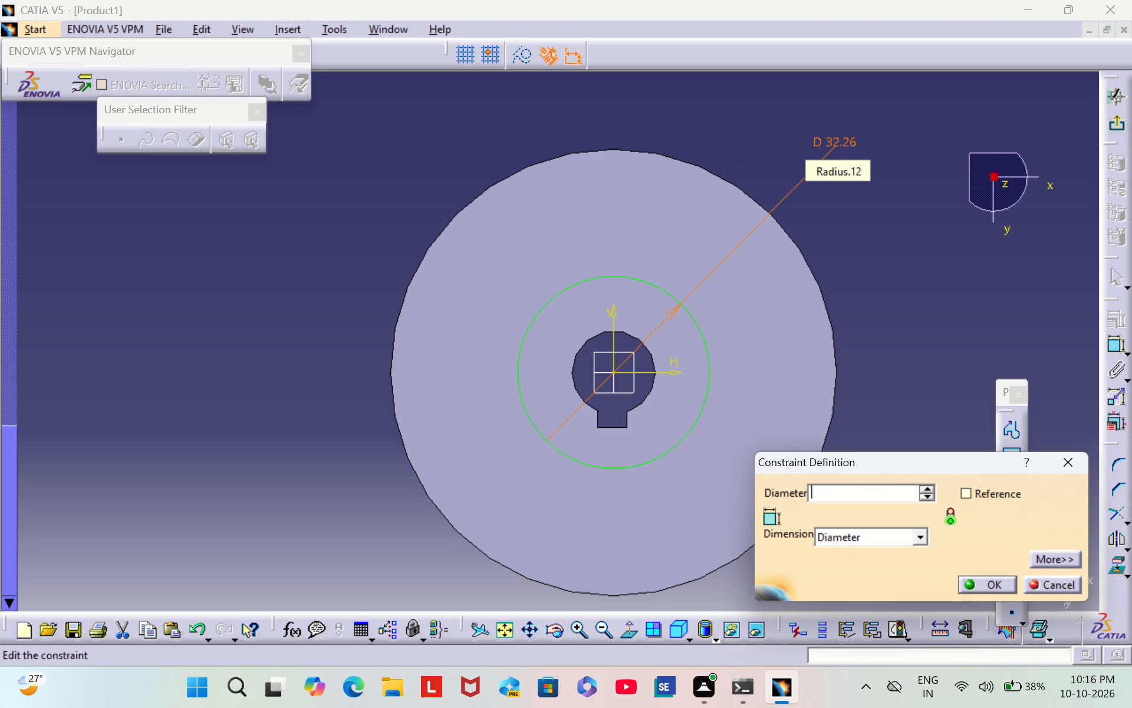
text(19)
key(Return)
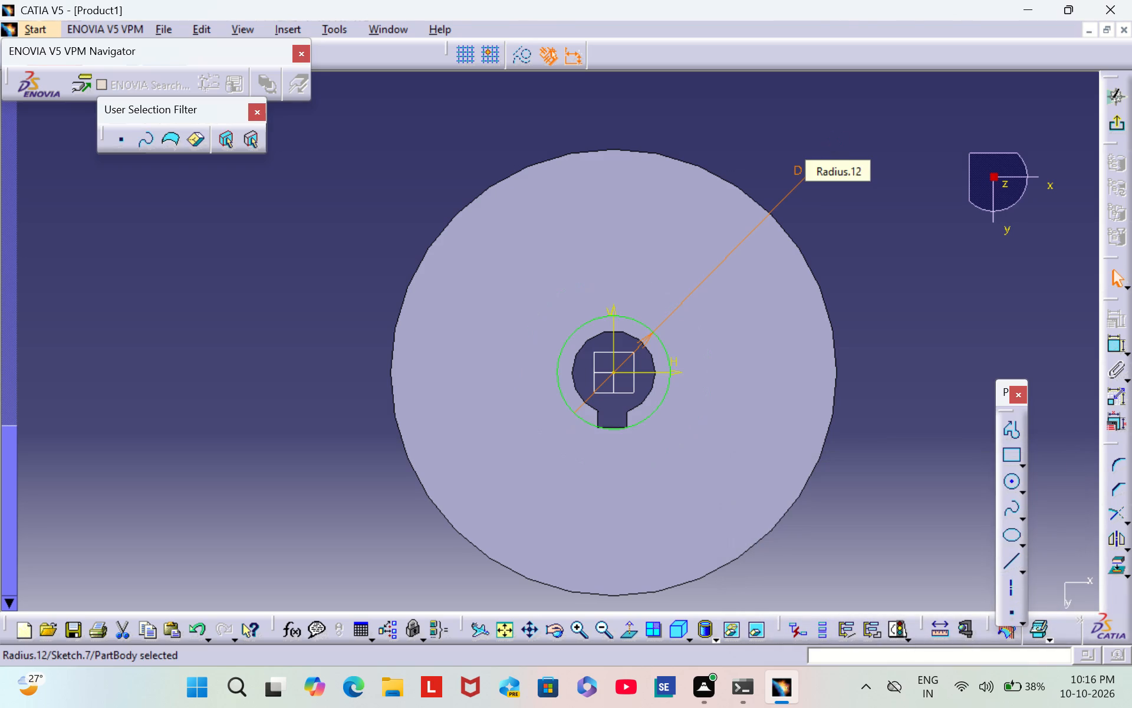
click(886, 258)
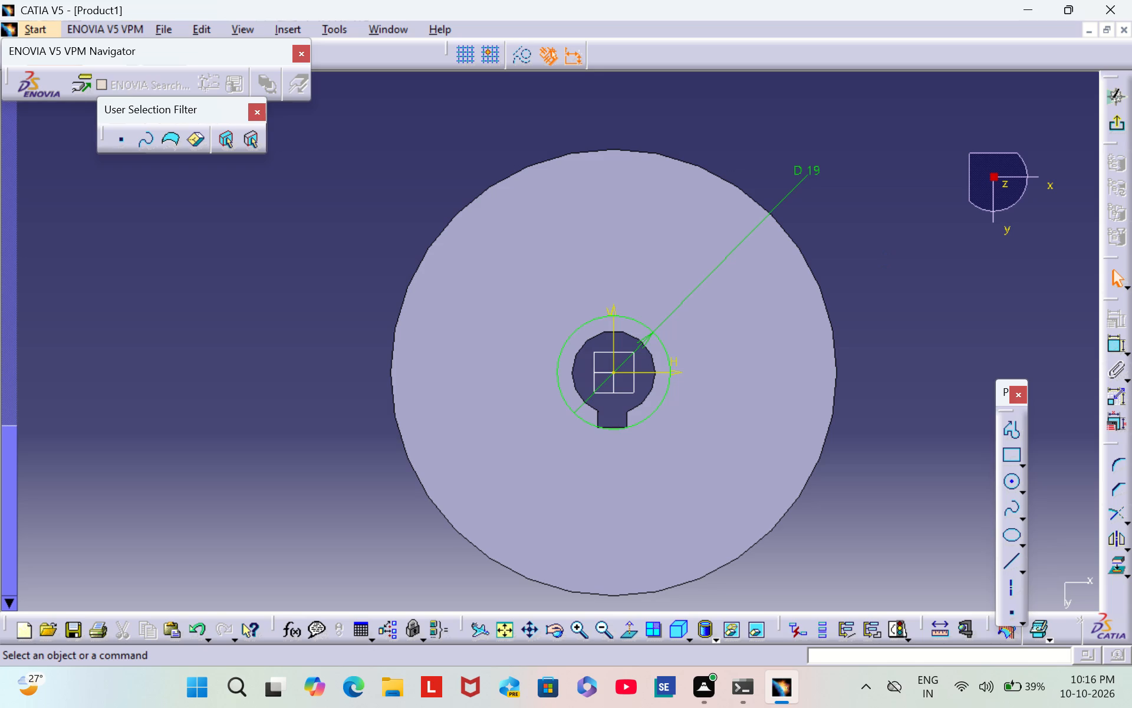
Switch the circle's dimension from diameter to radius and set it to 19 mm.
double_click(801, 167)
click(924, 530)
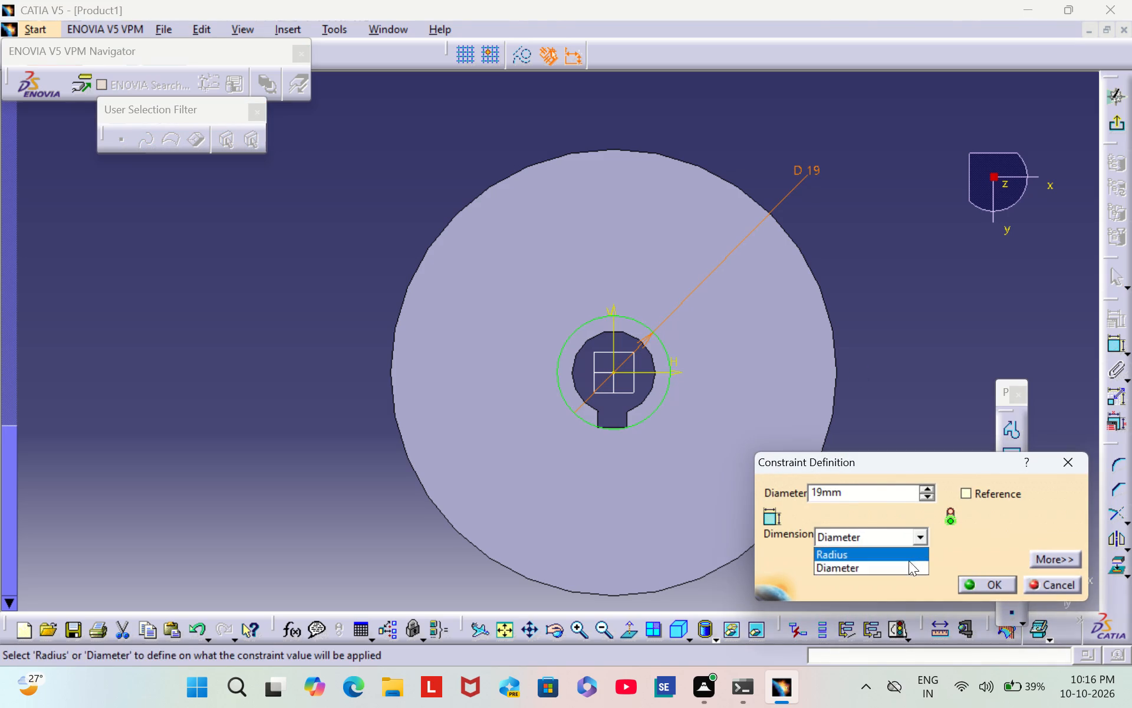
click(872, 552)
click(870, 491)
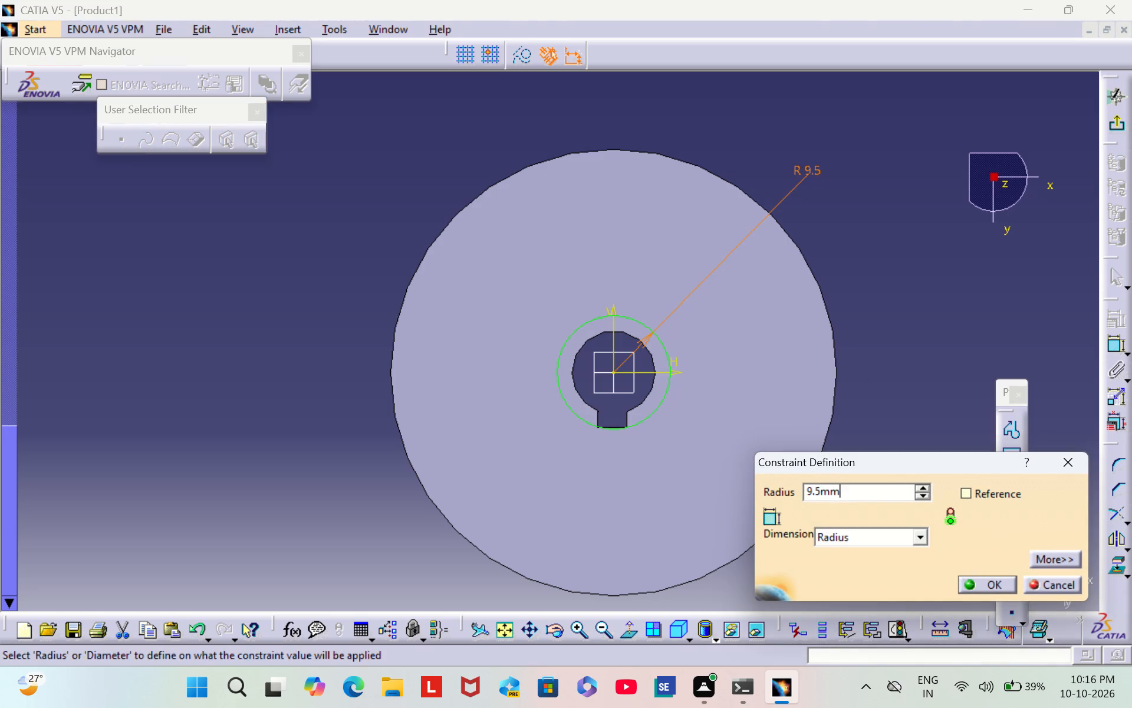
key(BackSpace)
key(BackSpace)
key(BackSpace)
key(BackSpace)
key(BackSpace)
key(BackSpace)
key(BackSpace)
key(BackSpace)
key(BackSpace)
key(BackSpace)
key(BackSpace)
key(BackSpace)
key(BackSpace)
key(BackSpace)
key(BackSpace)
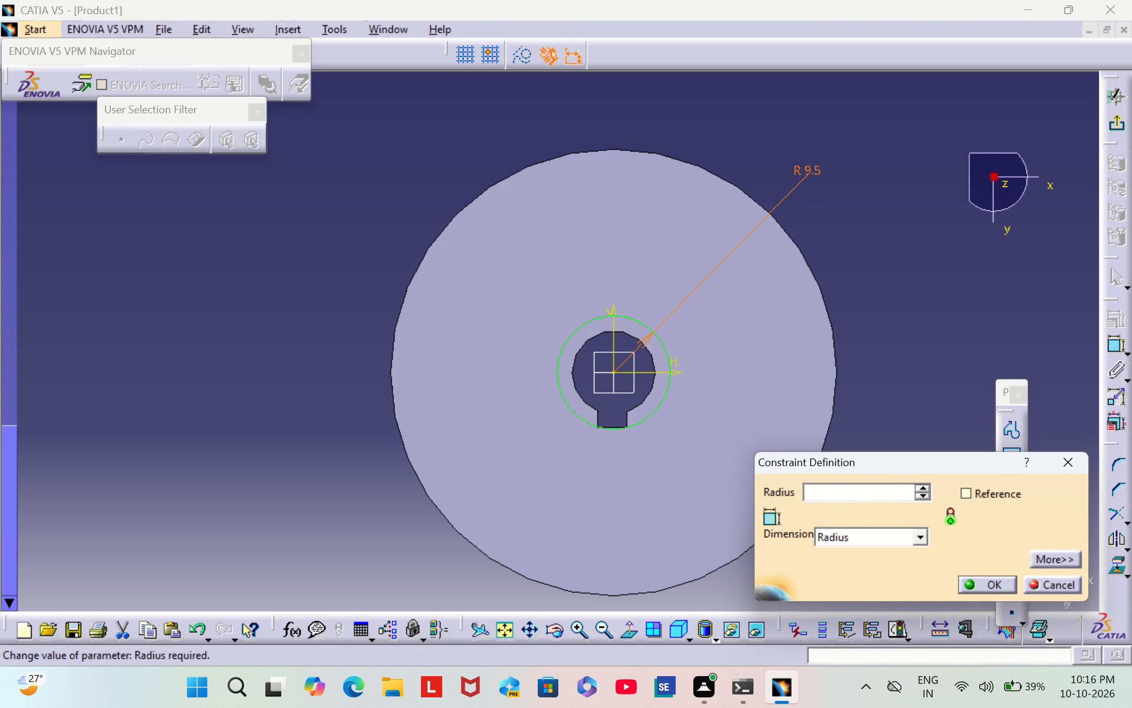
key(1)
key(8)
key(BackSpace)
key(9)
key(Return)
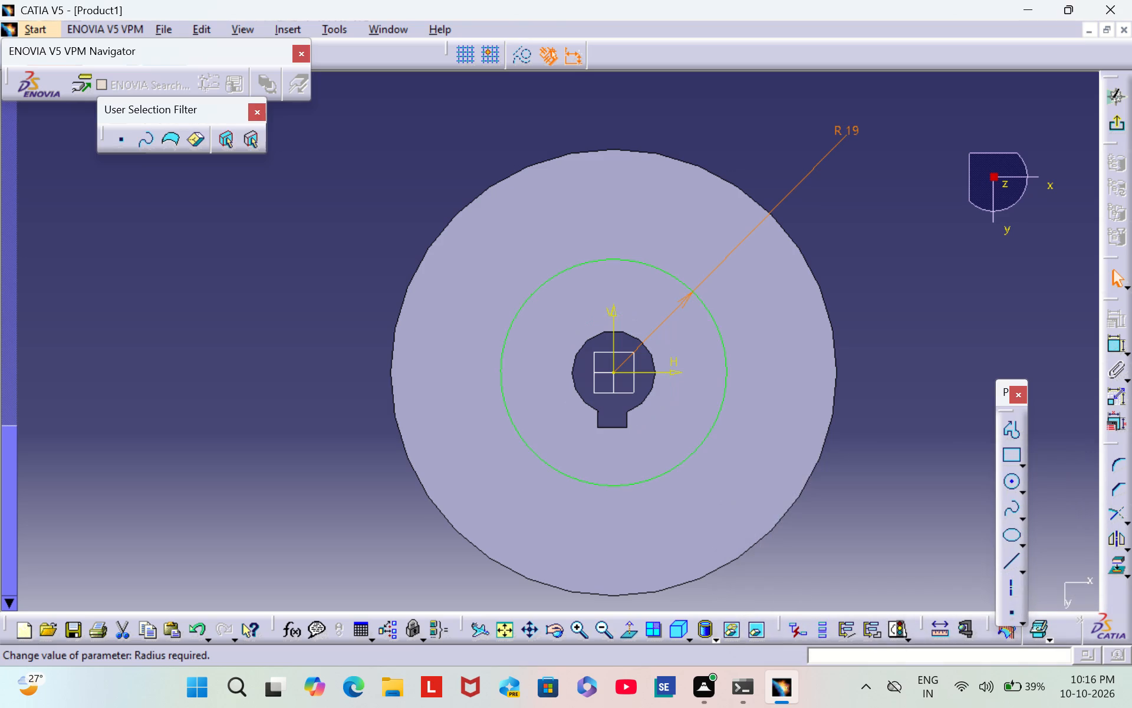
click(940, 238)
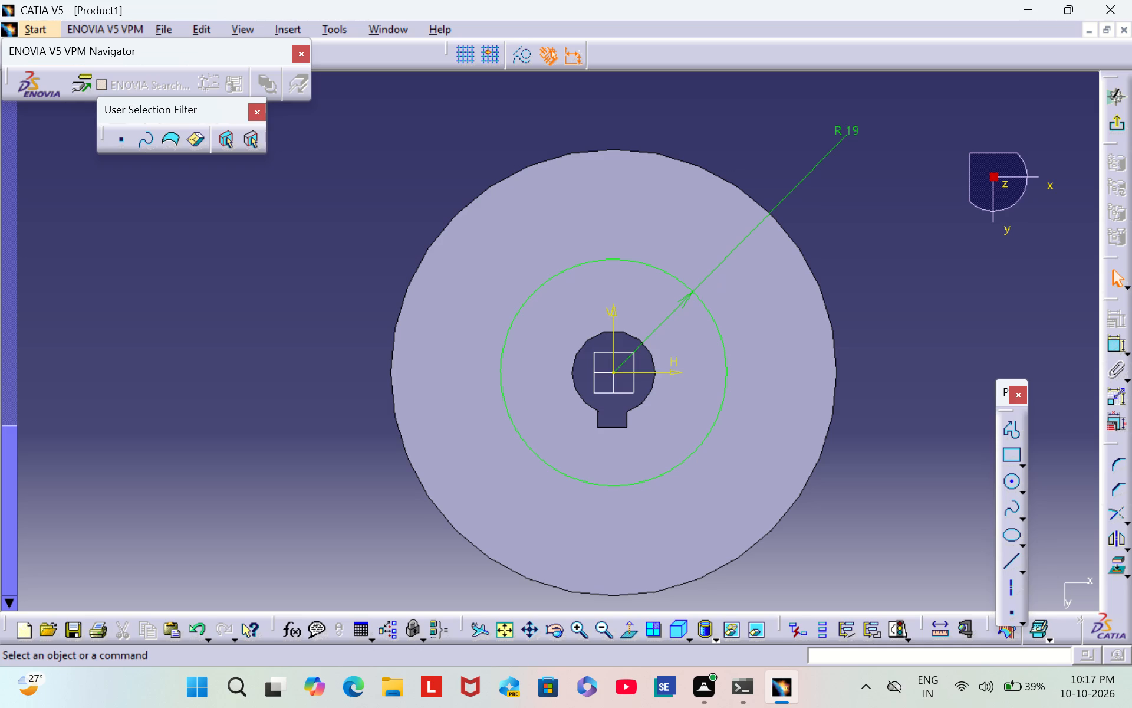
Sketch a larger circle about 29.5 mm in radius centred on the origin and add a radius dimension to it.
click(1012, 484)
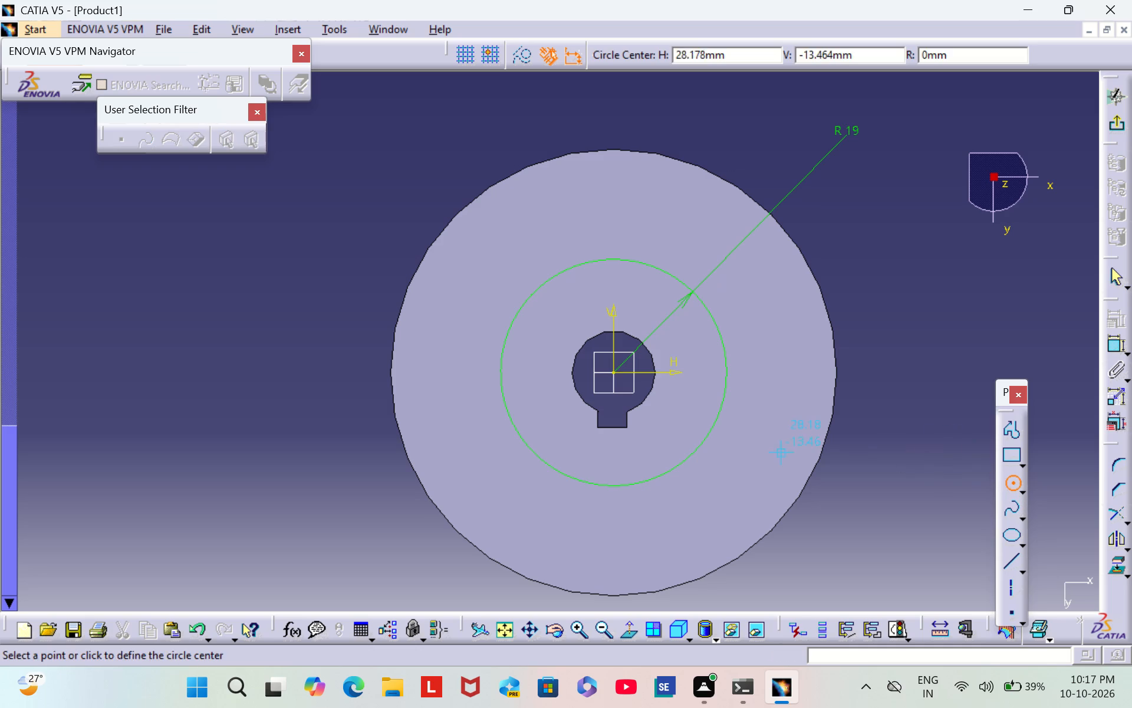
click(610, 372)
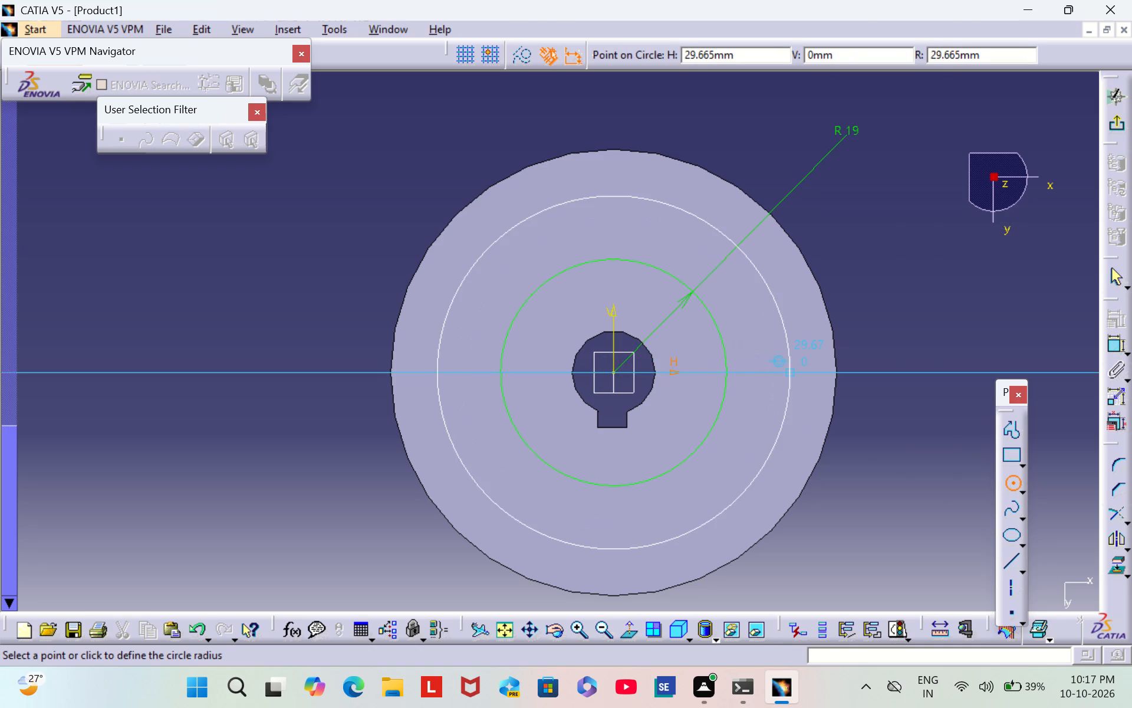
click(789, 367)
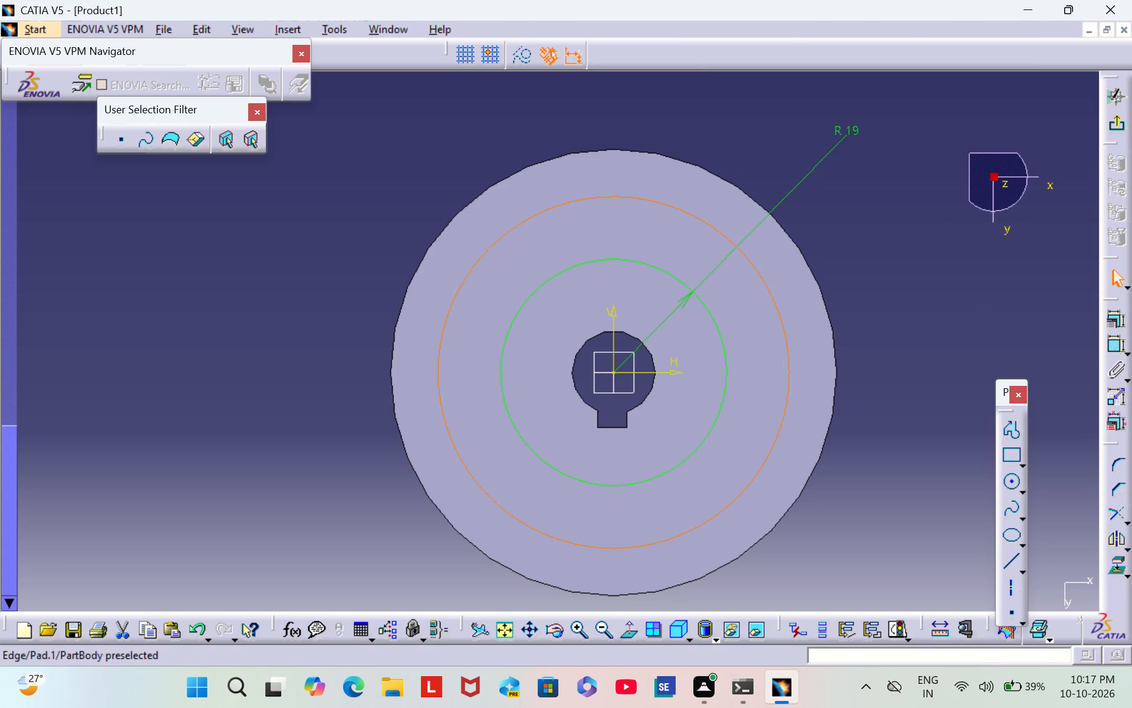
click(1115, 345)
click(946, 277)
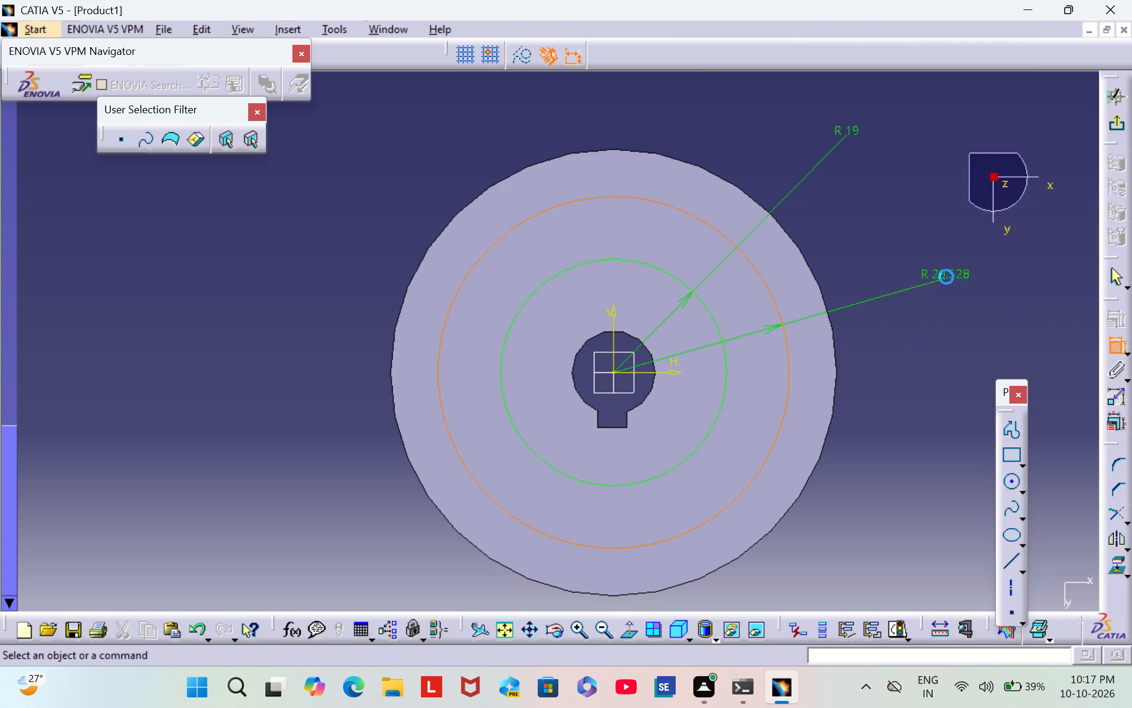
Switch the larger circle's dimension from radius to diameter and set it to 75 mm.
double_click(950, 276)
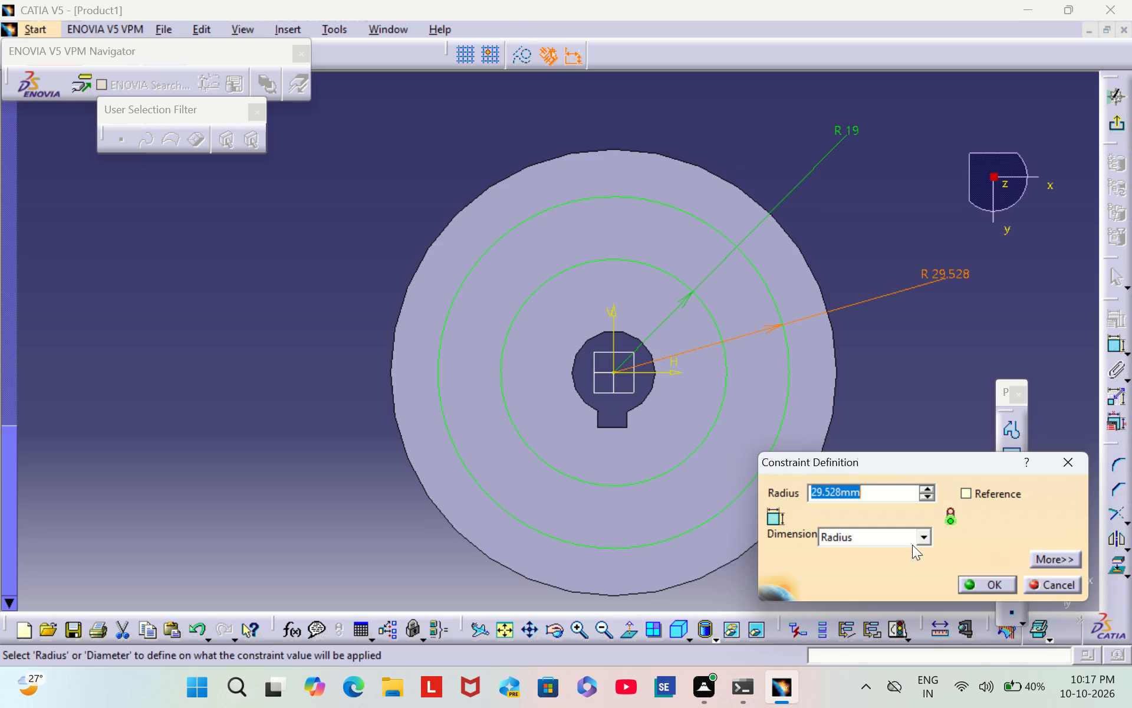
click(923, 533)
click(872, 571)
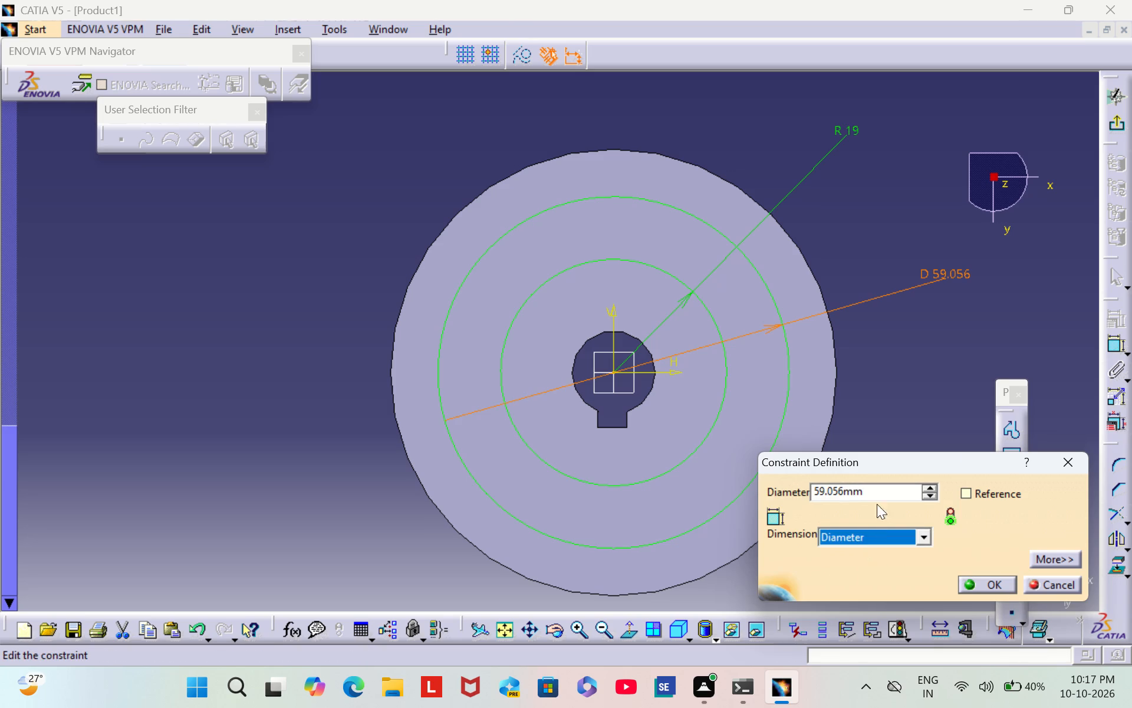
click(878, 493)
key(BackSpace)
key(BackSpace)
key(BackSpace)
key(BackSpace)
key(BackSpace)
key(BackSpace)
key(BackSpace)
key(BackSpace)
key(BackSpace)
key(BackSpace)
key(BackSpace)
key(BackSpace)
key(BackSpace)
key(BackSpace)
key(BackSpace)
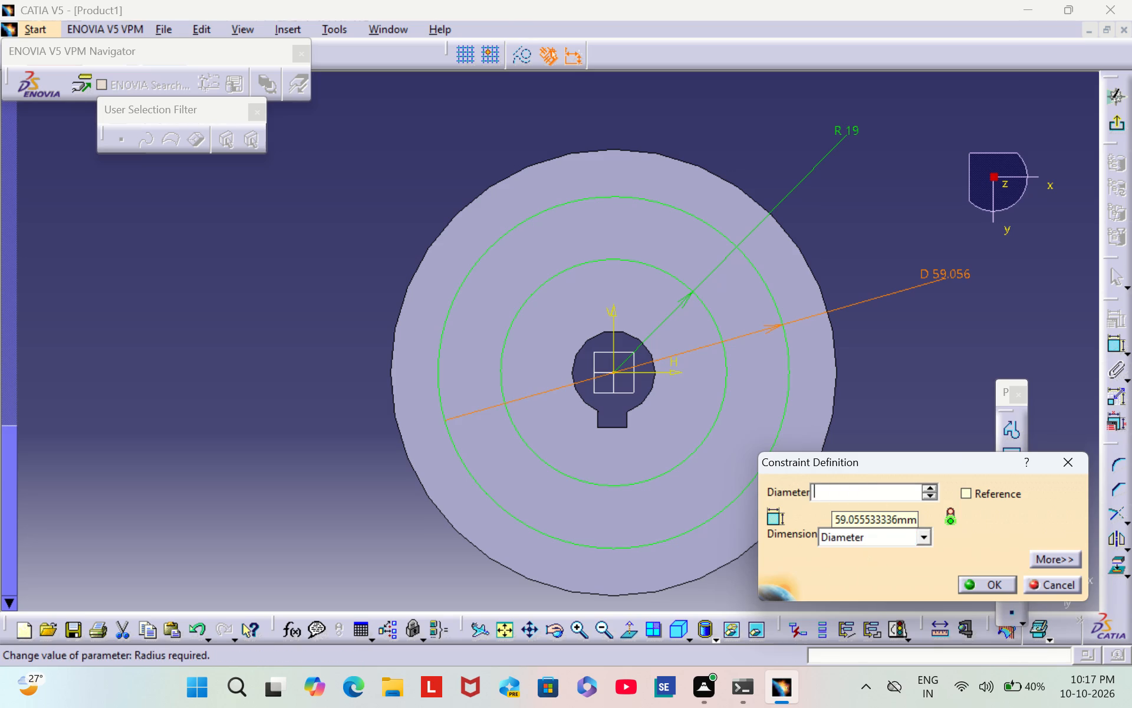
text(75)
key(Return)
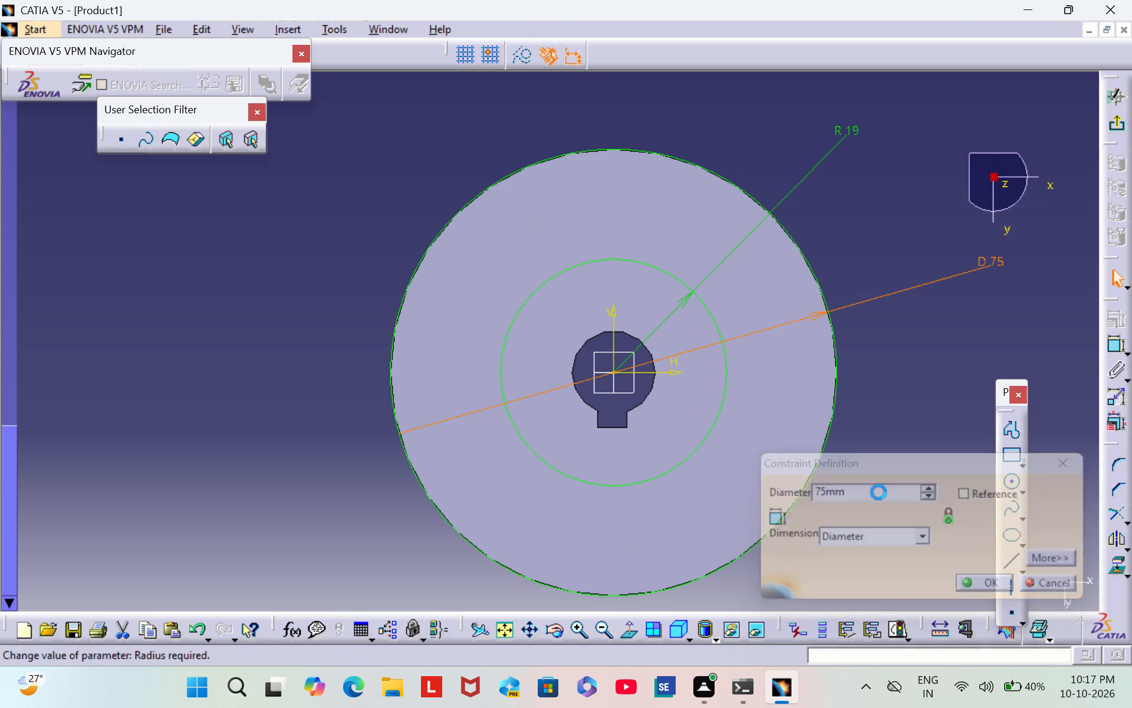
click(936, 377)
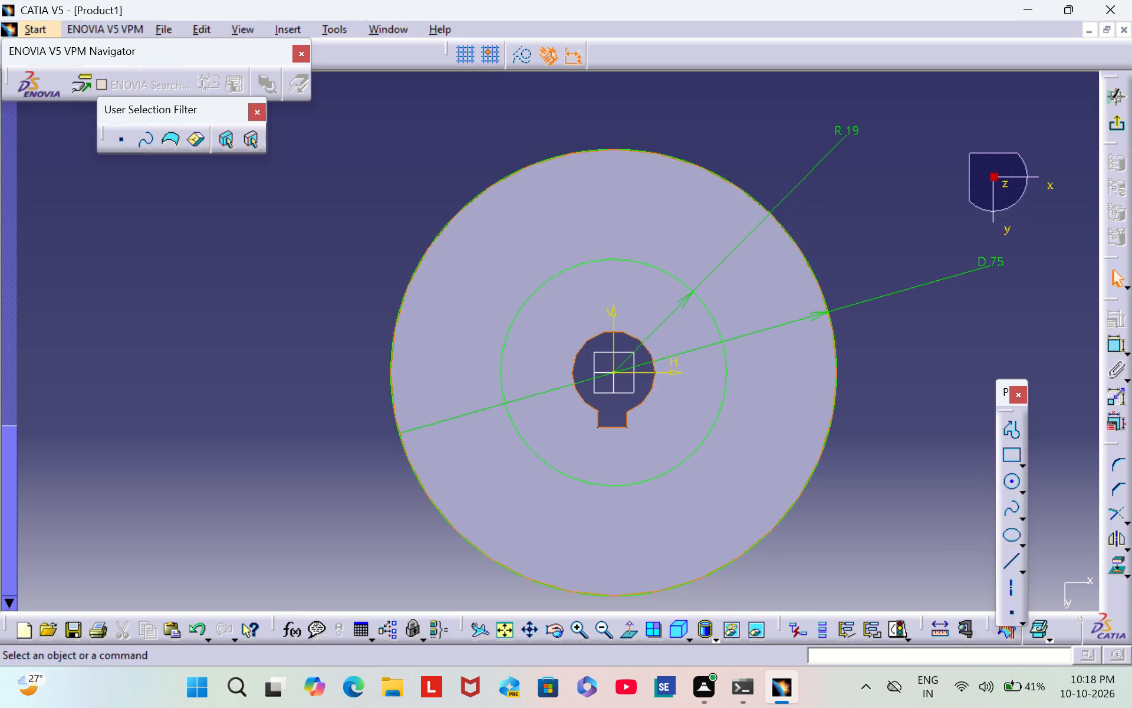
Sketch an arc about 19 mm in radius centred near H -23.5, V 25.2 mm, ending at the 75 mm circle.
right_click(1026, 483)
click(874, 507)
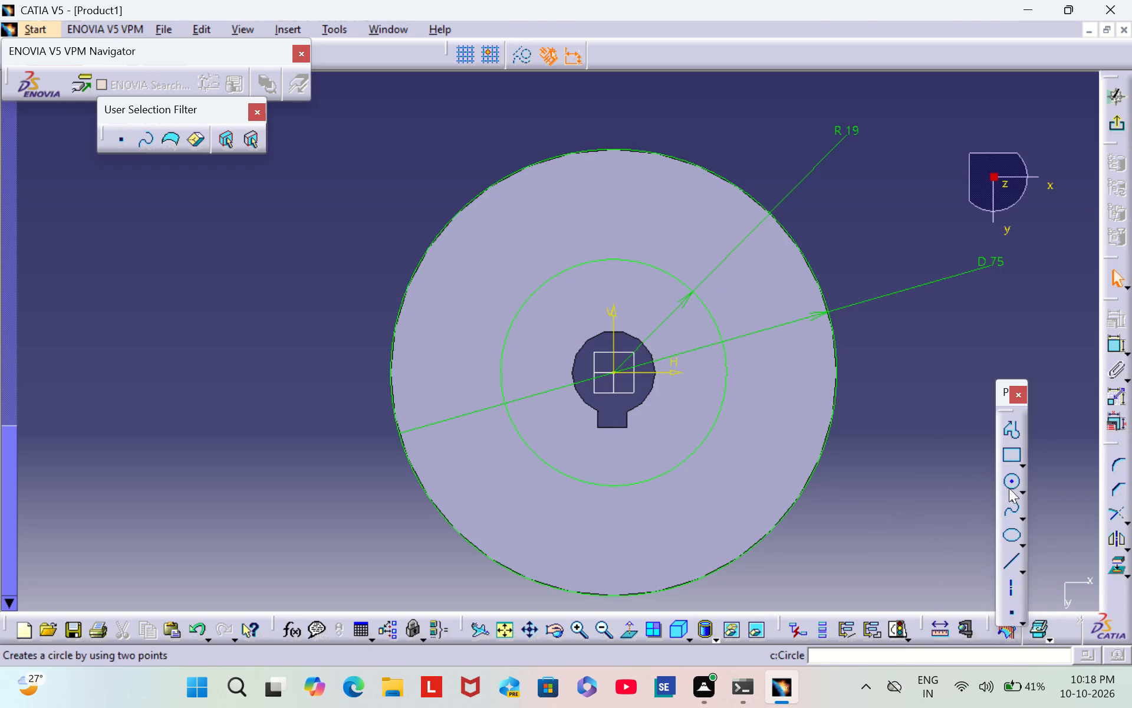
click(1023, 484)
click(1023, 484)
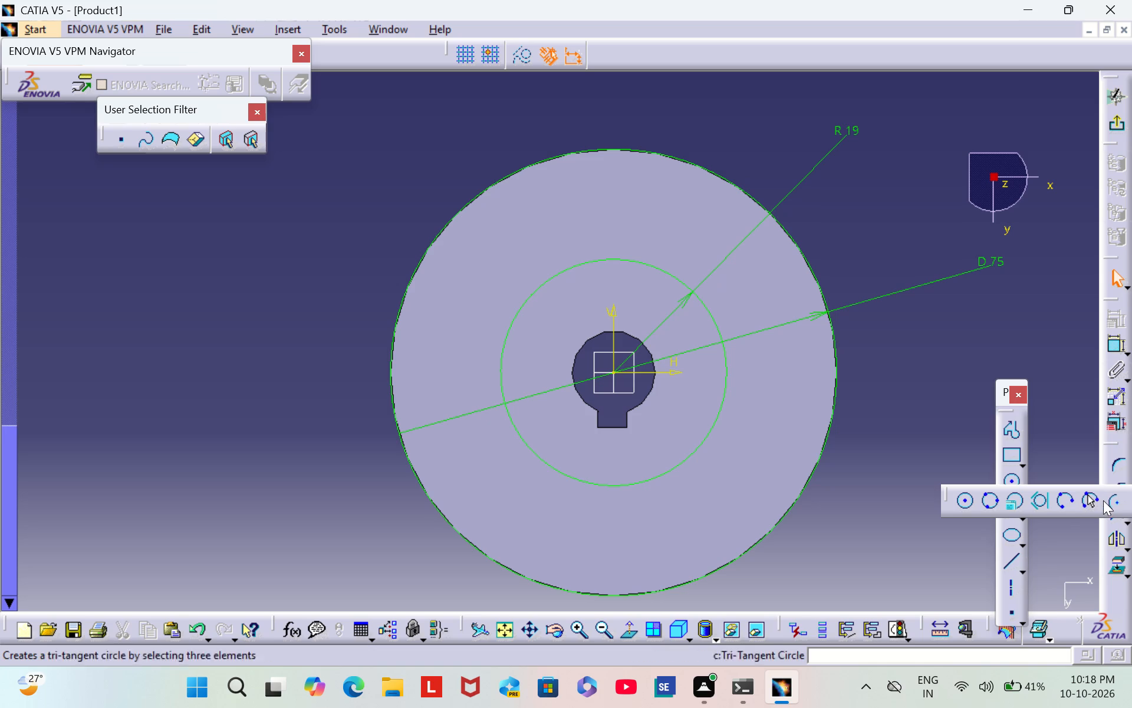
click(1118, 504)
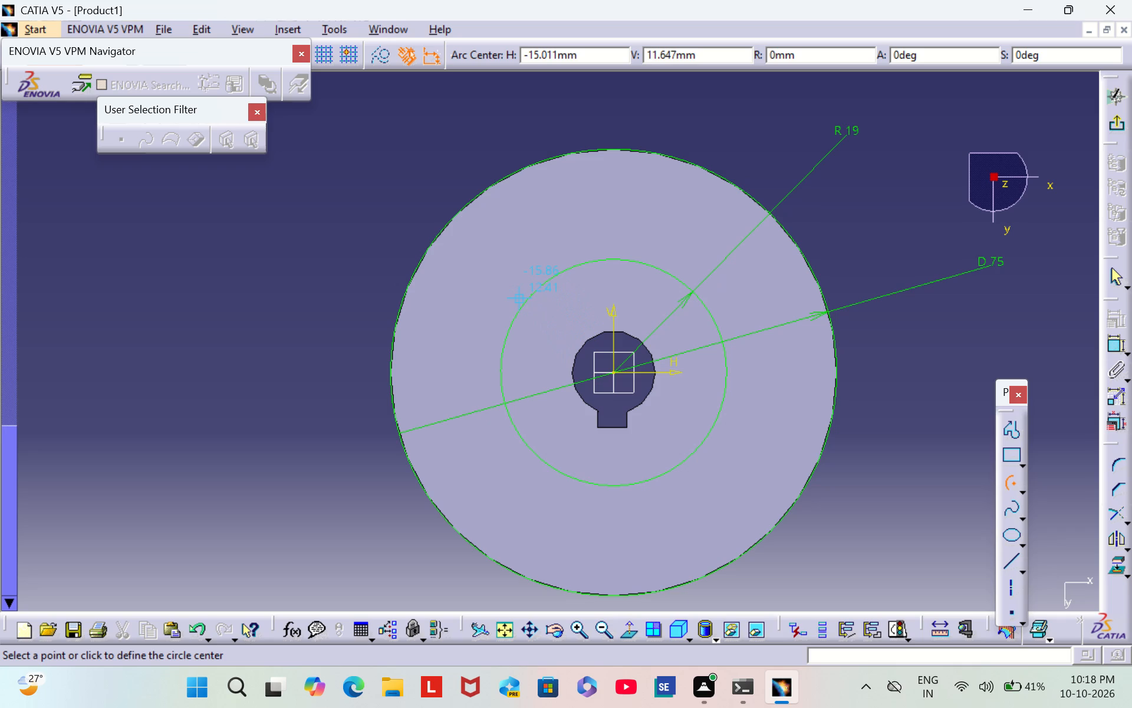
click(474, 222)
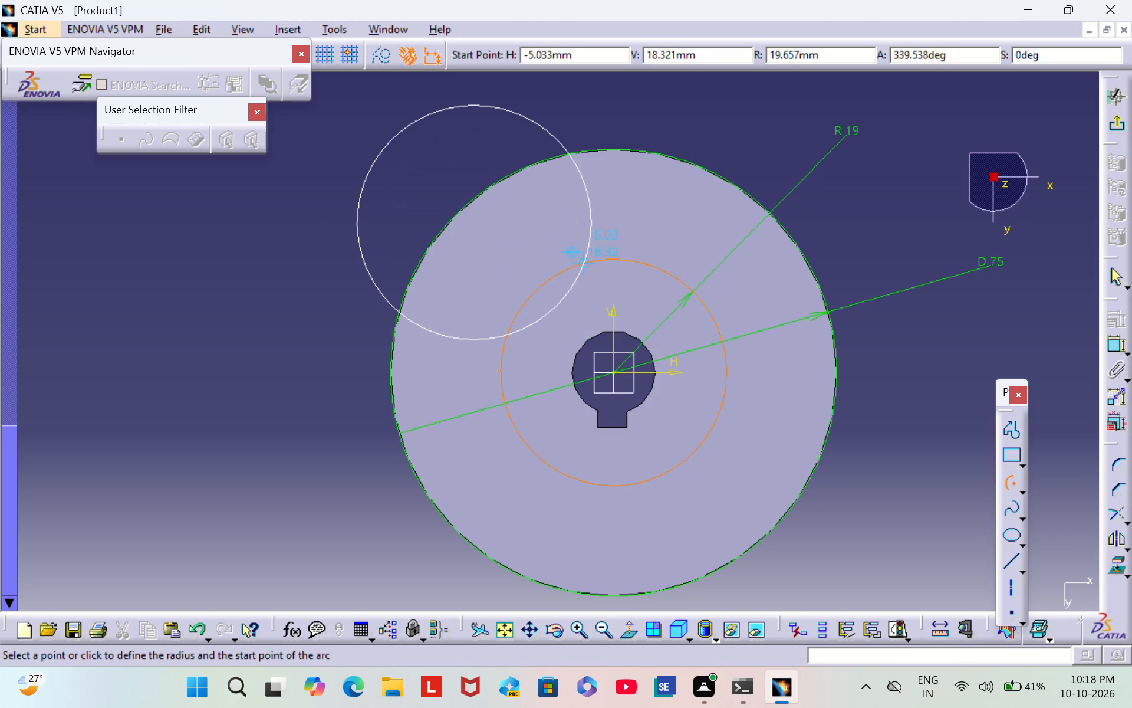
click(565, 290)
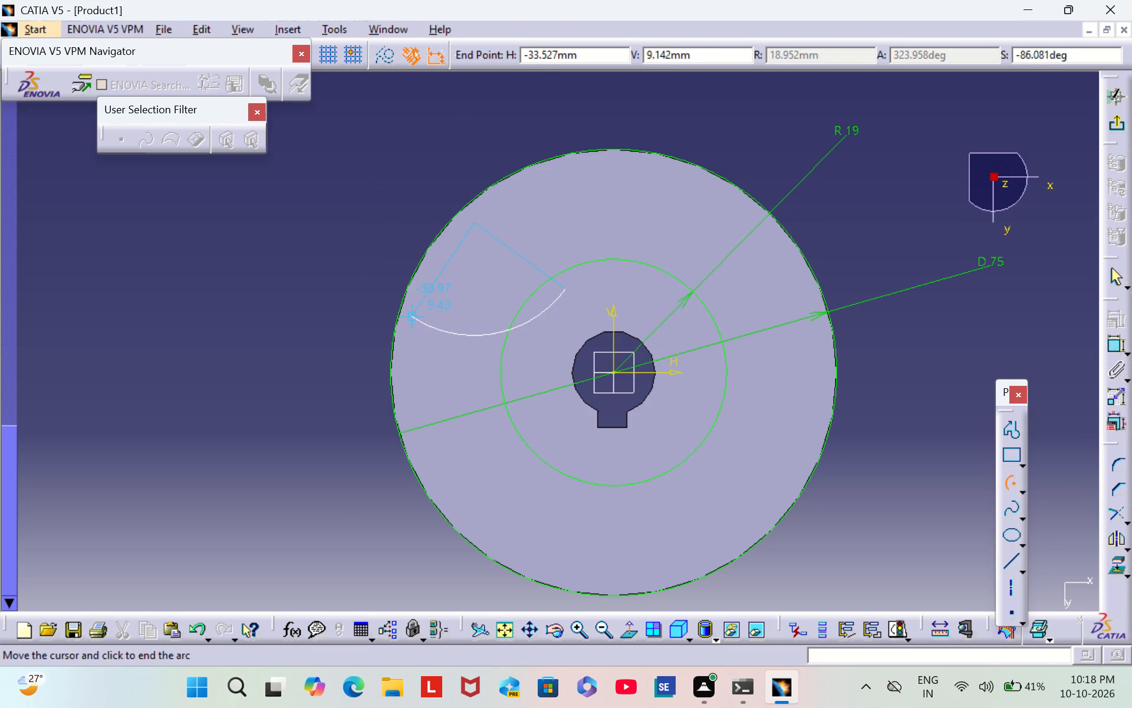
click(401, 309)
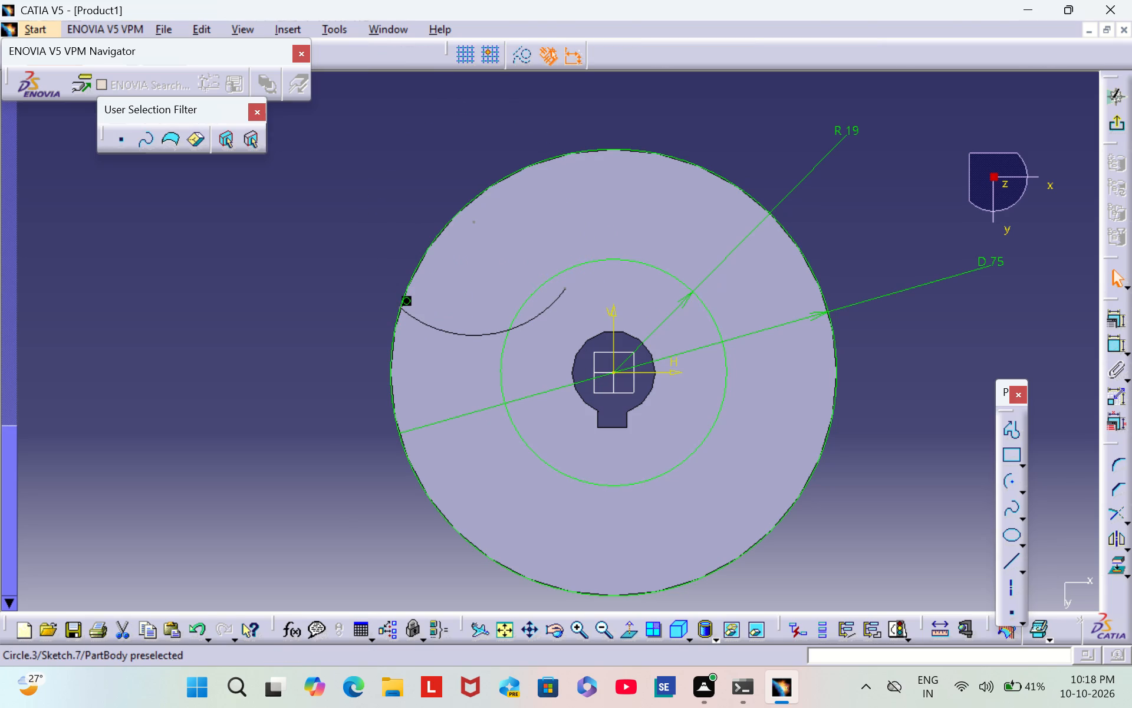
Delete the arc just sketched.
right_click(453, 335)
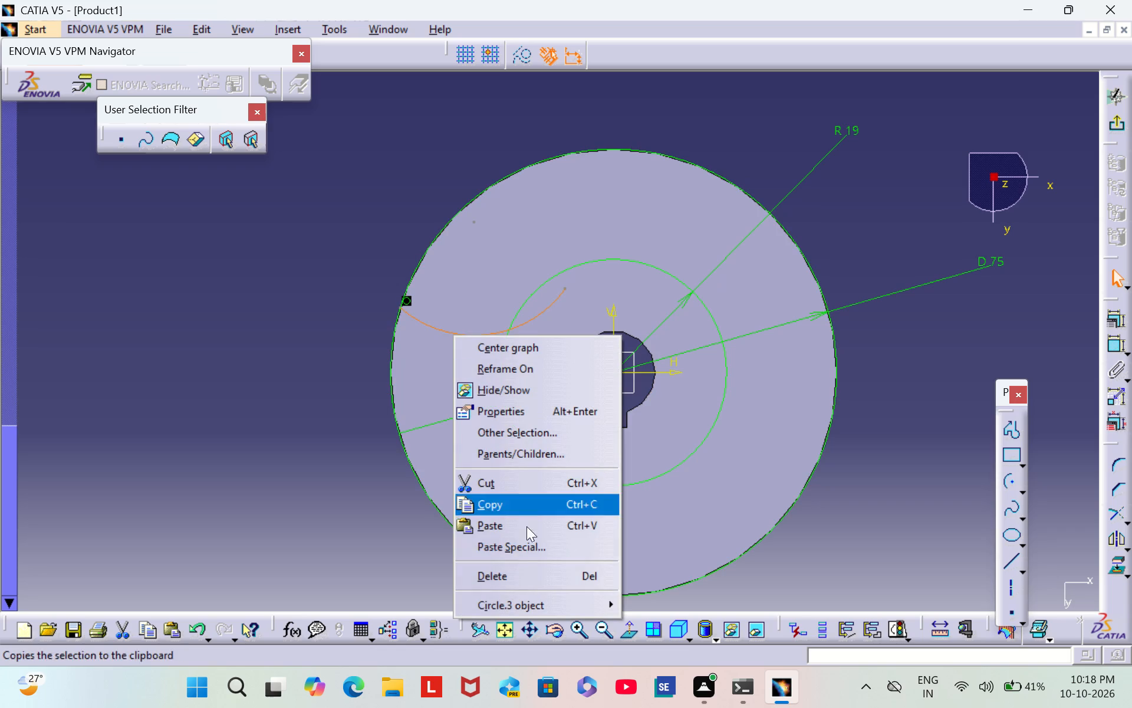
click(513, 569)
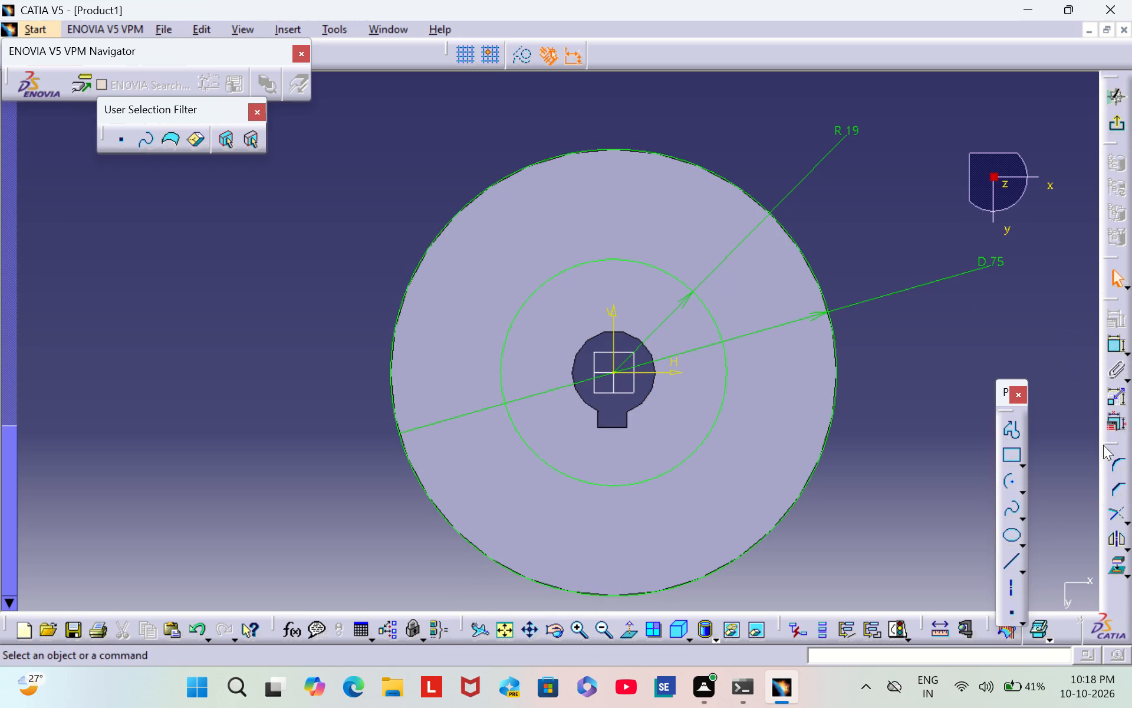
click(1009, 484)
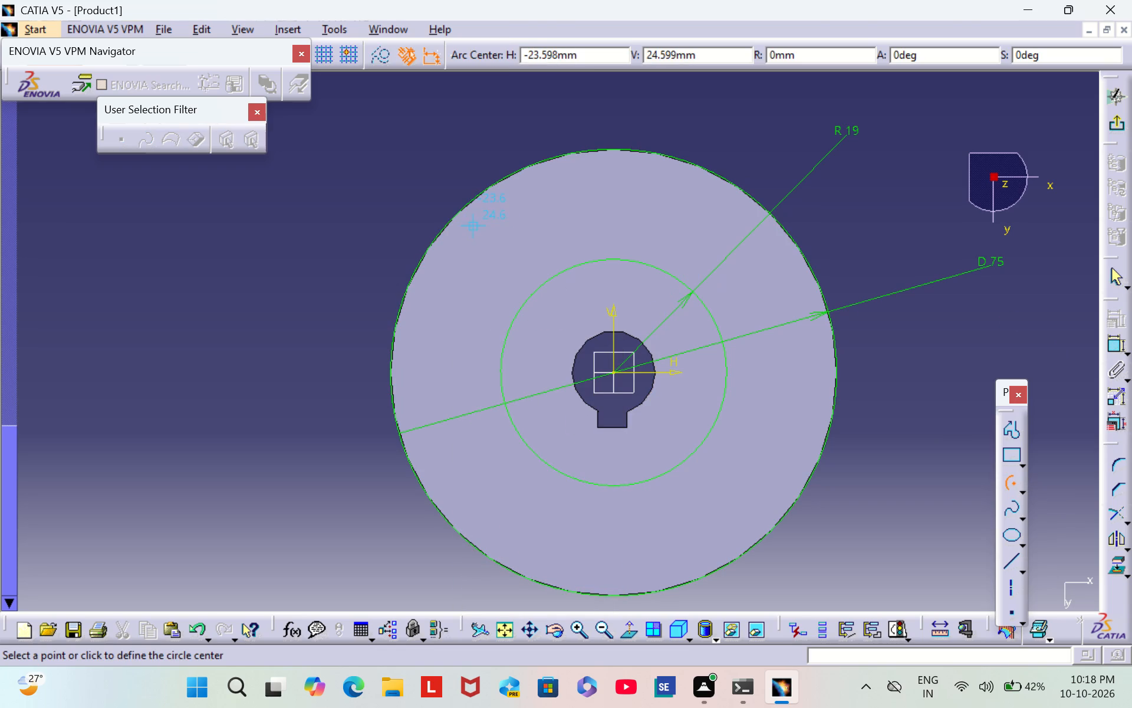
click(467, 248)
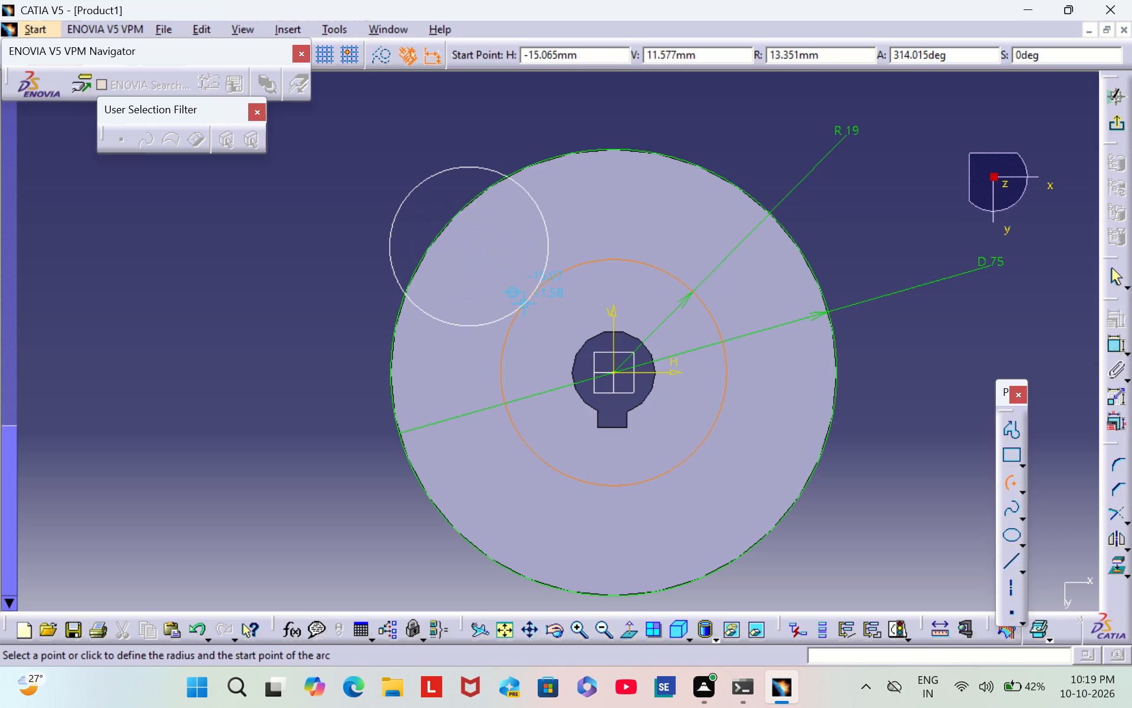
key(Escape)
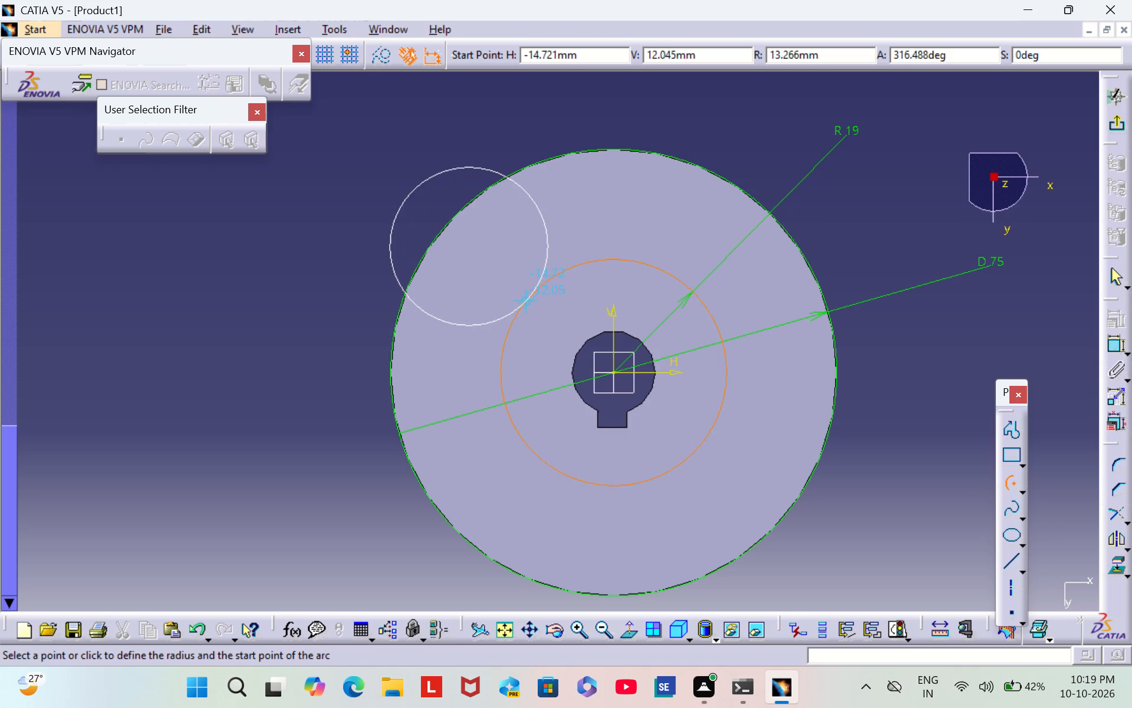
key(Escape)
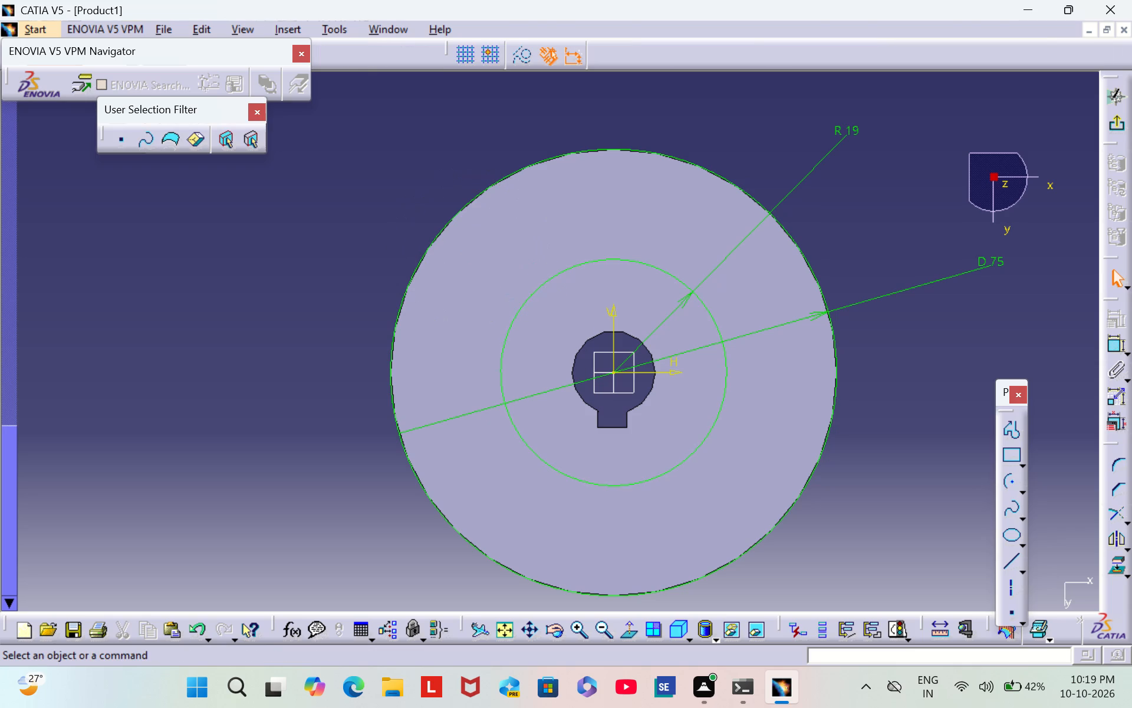
Sketch an arc about 31.3 mm in radius, centred near H -12.7, V 28.6 mm, from the 75 mm circle to the 19 mm-radius circle.
click(1011, 484)
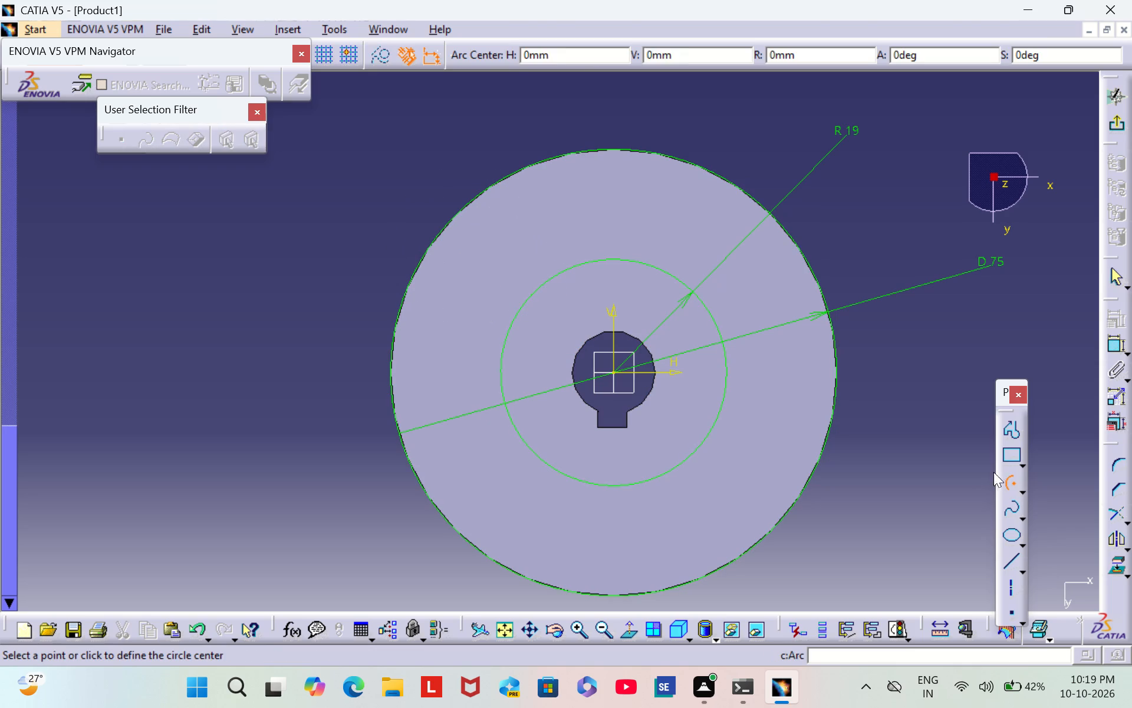
click(538, 202)
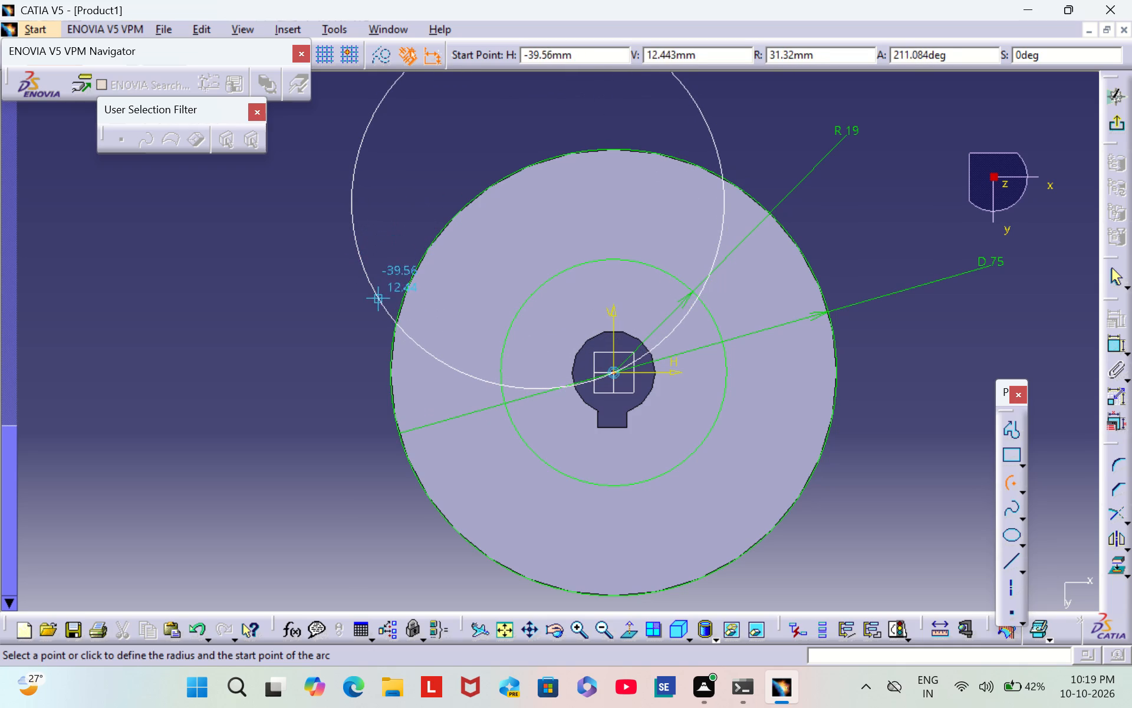
click(393, 320)
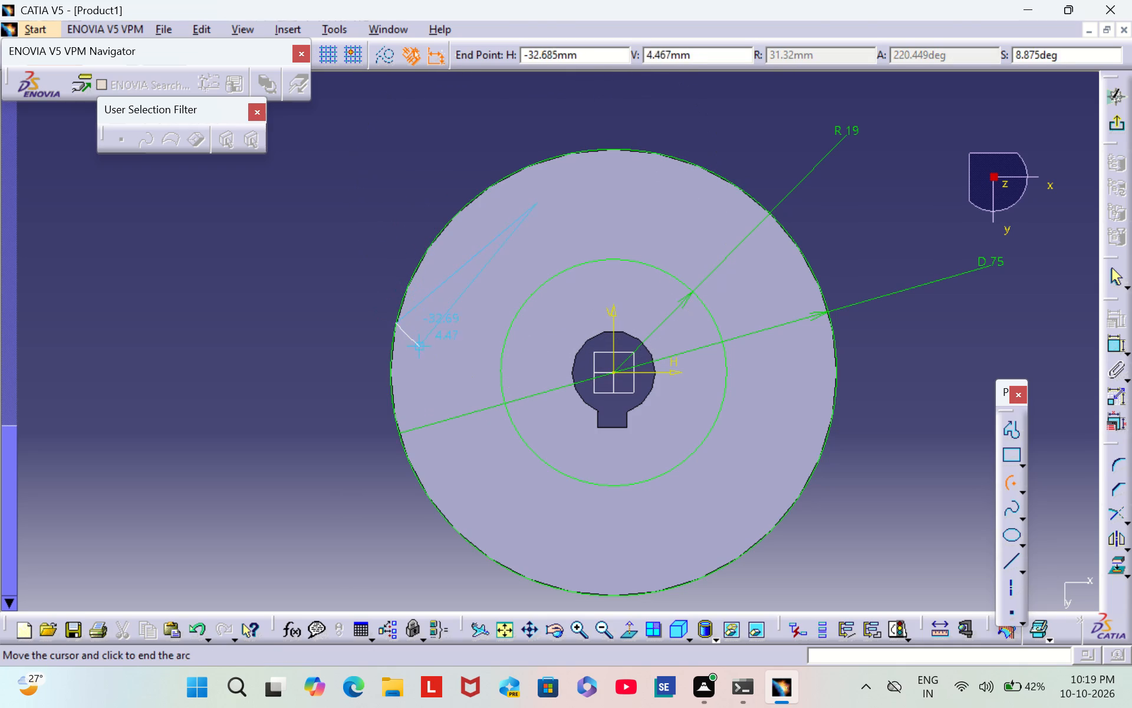
click(502, 385)
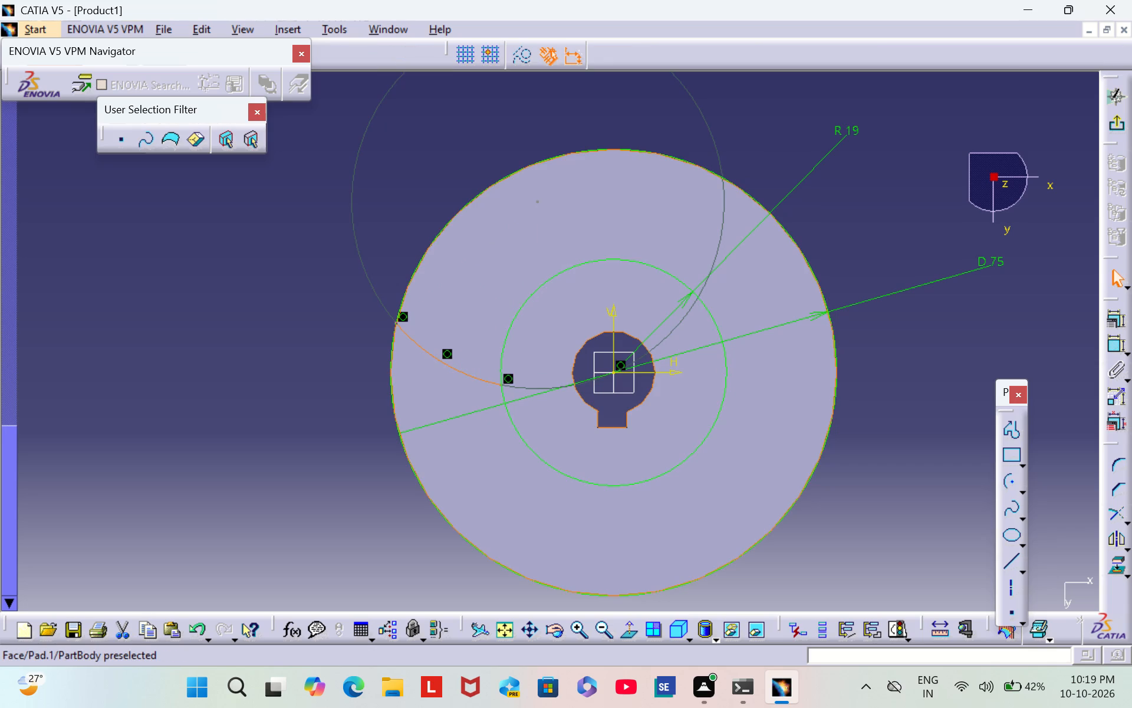
click(384, 208)
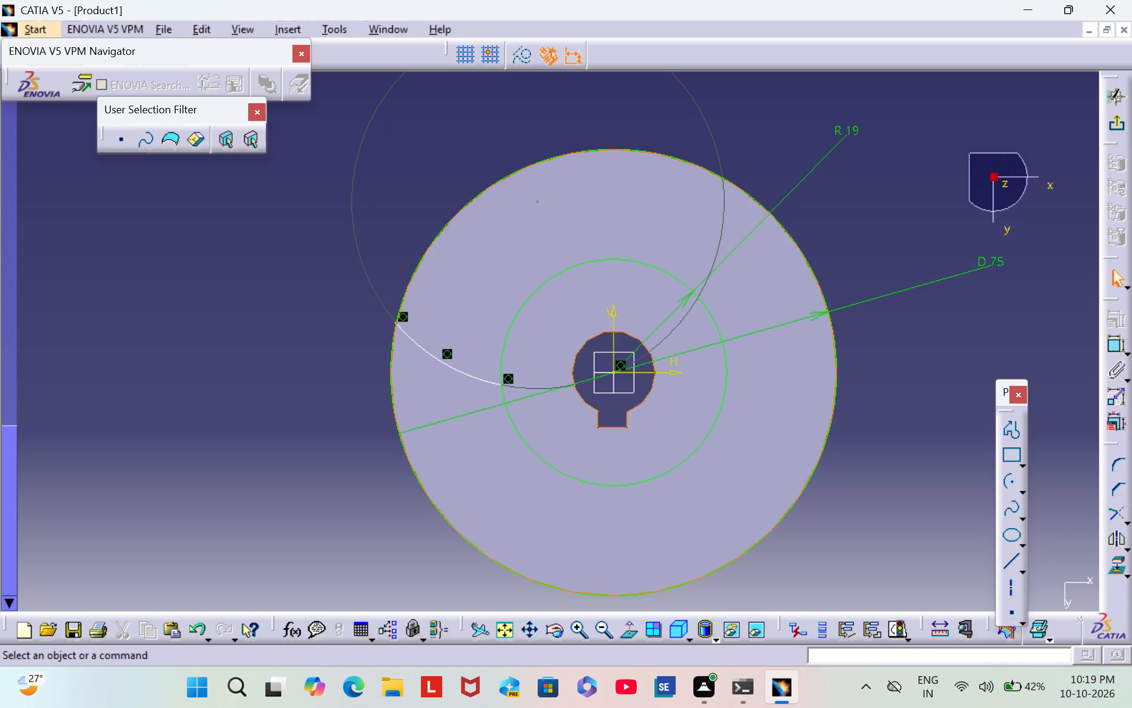
Add a radius dimension to the arc and set it to 28 mm.
click(438, 358)
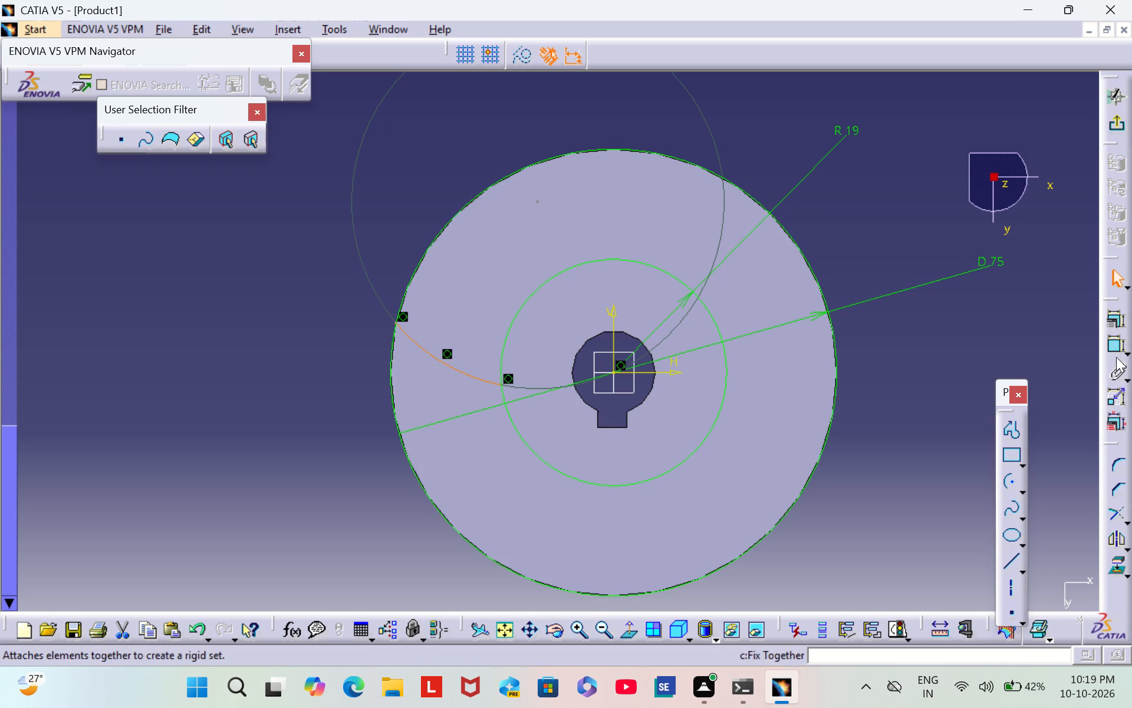
click(1115, 351)
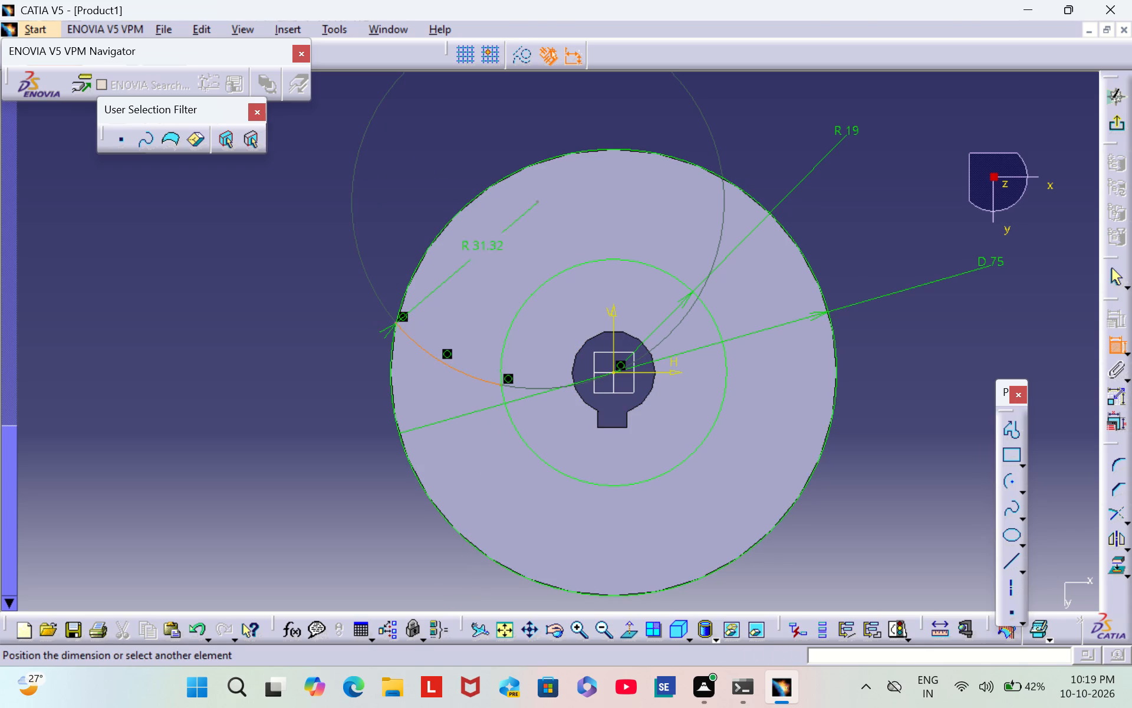
click(476, 291)
double_click(481, 290)
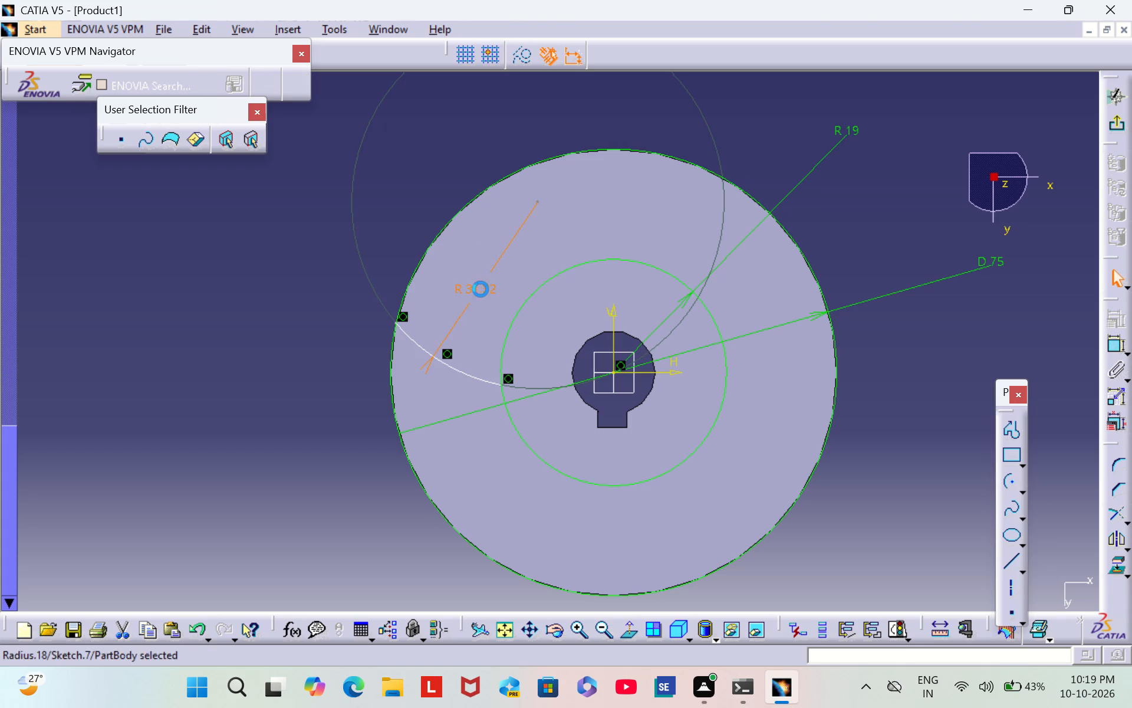
key(BackSpace)
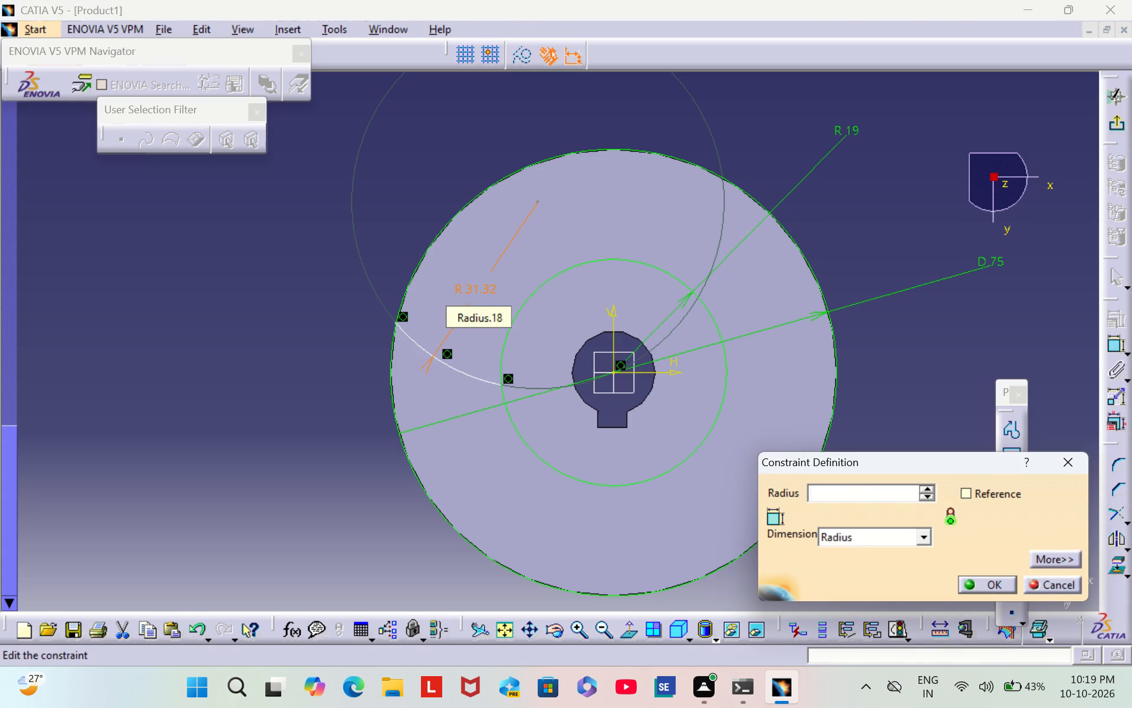
text(28)
key(Return)
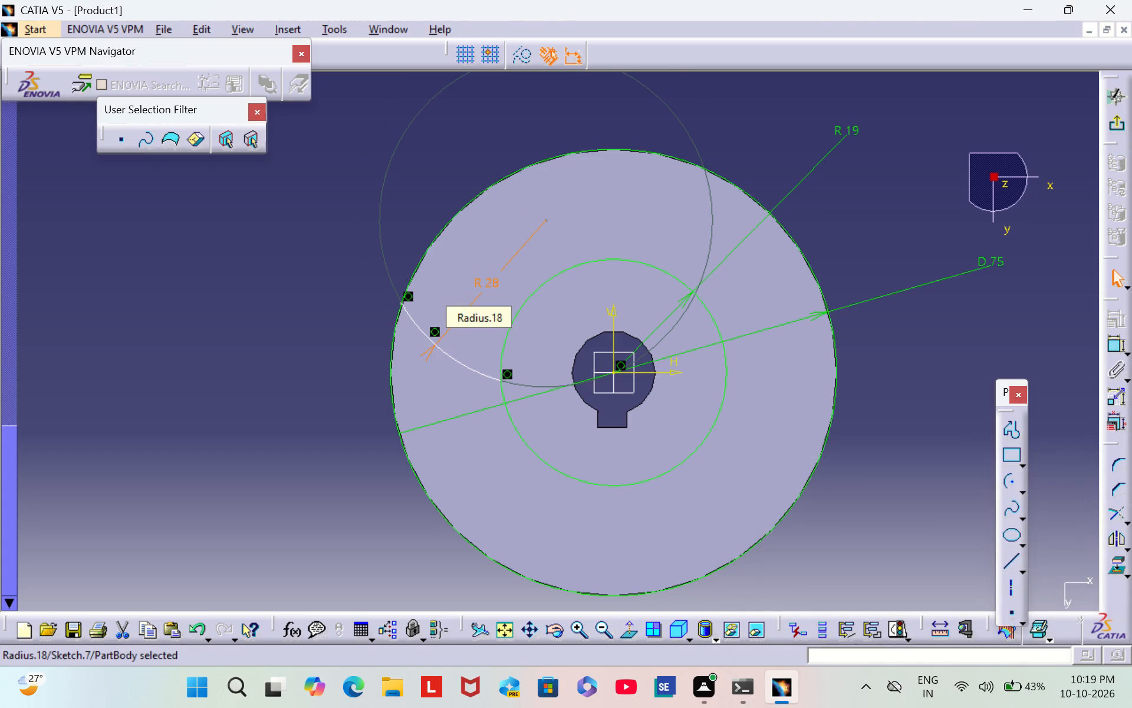
click(892, 202)
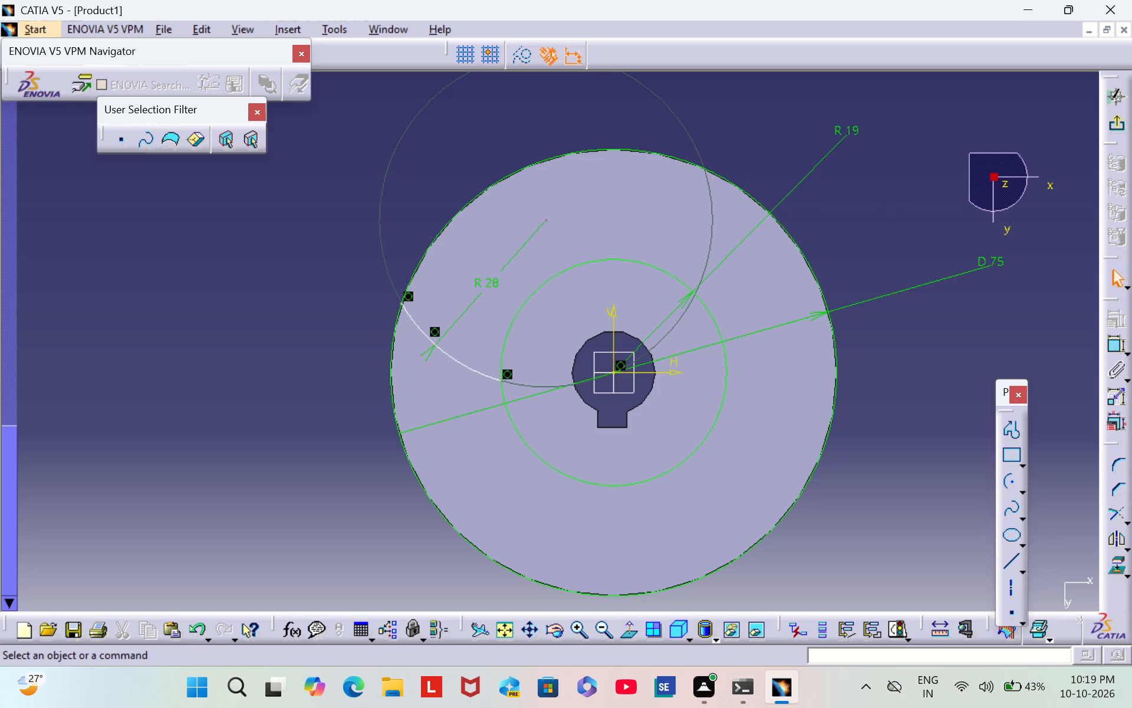
Sketch a second arc about 30.2 mm in radius from the first arc's centre, spanning from the 75 mm circle to the inner circle.
click(1014, 486)
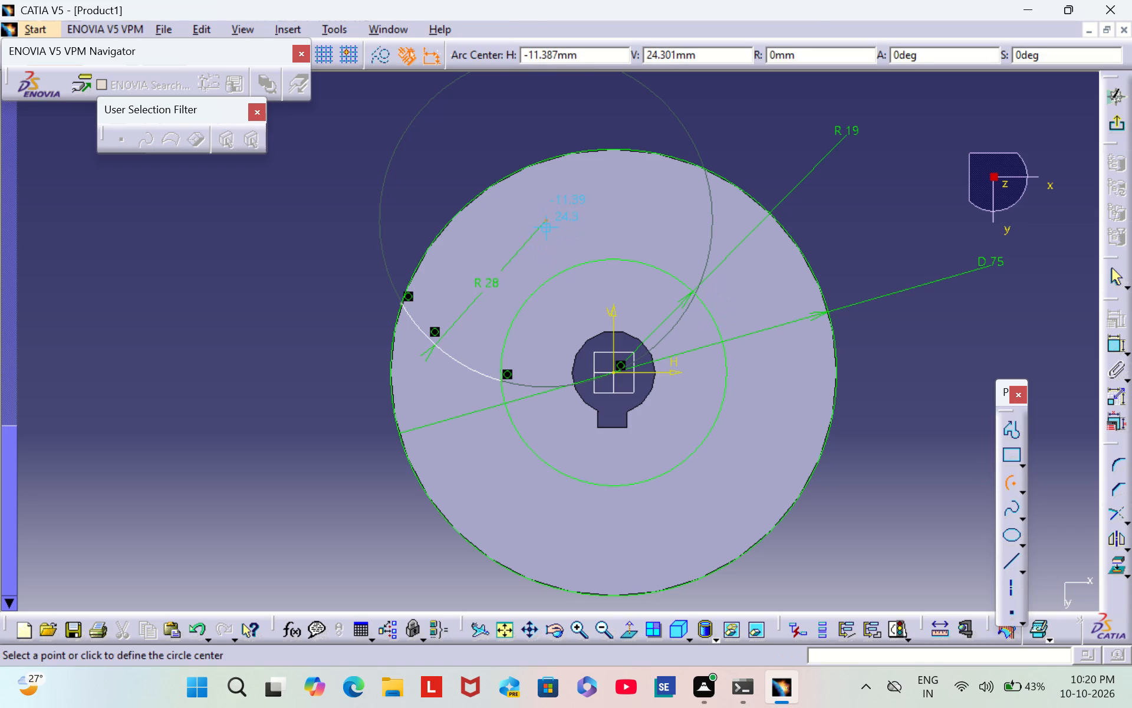
click(548, 218)
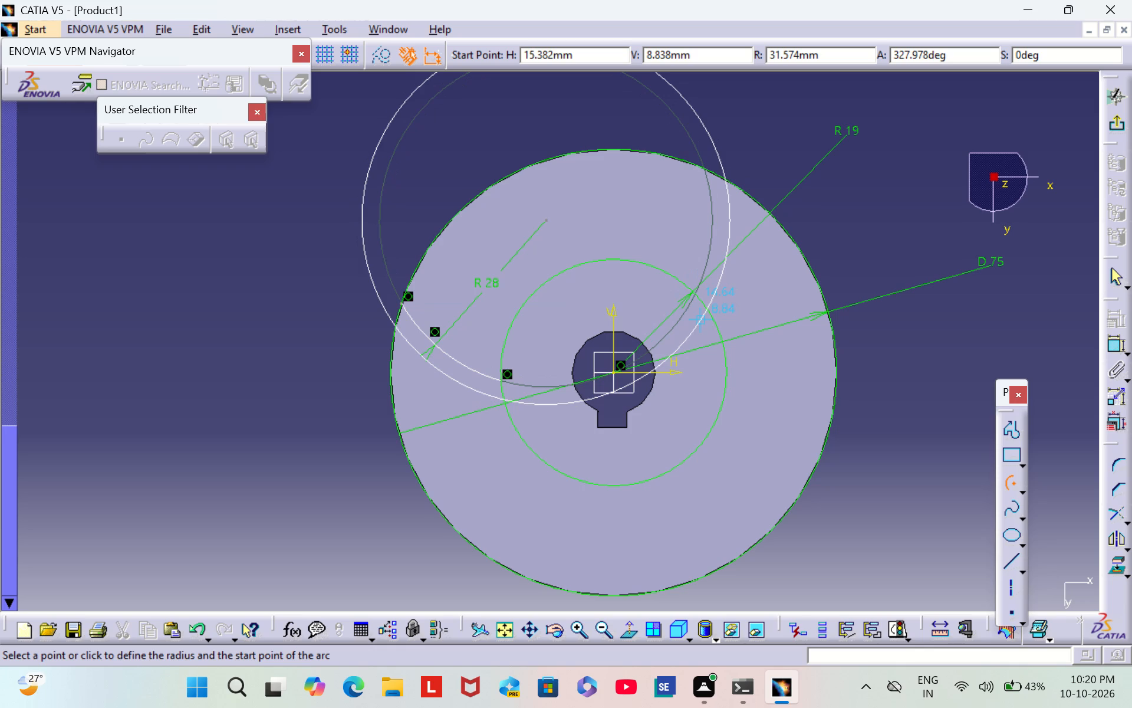
click(393, 320)
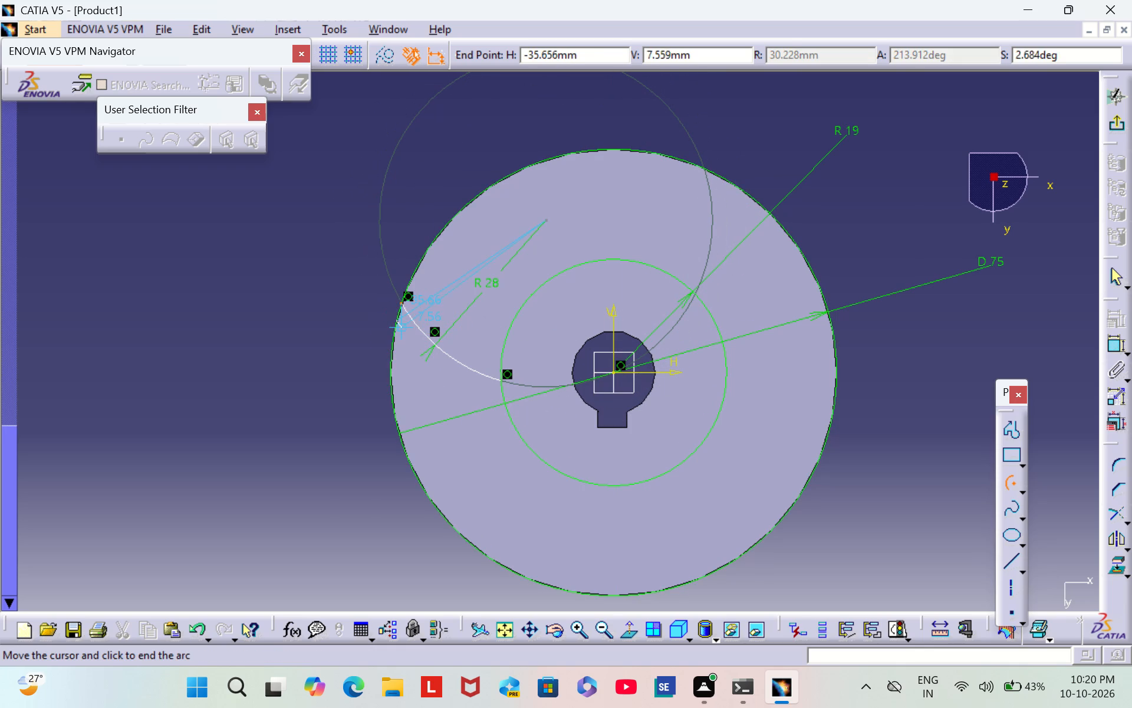
click(502, 396)
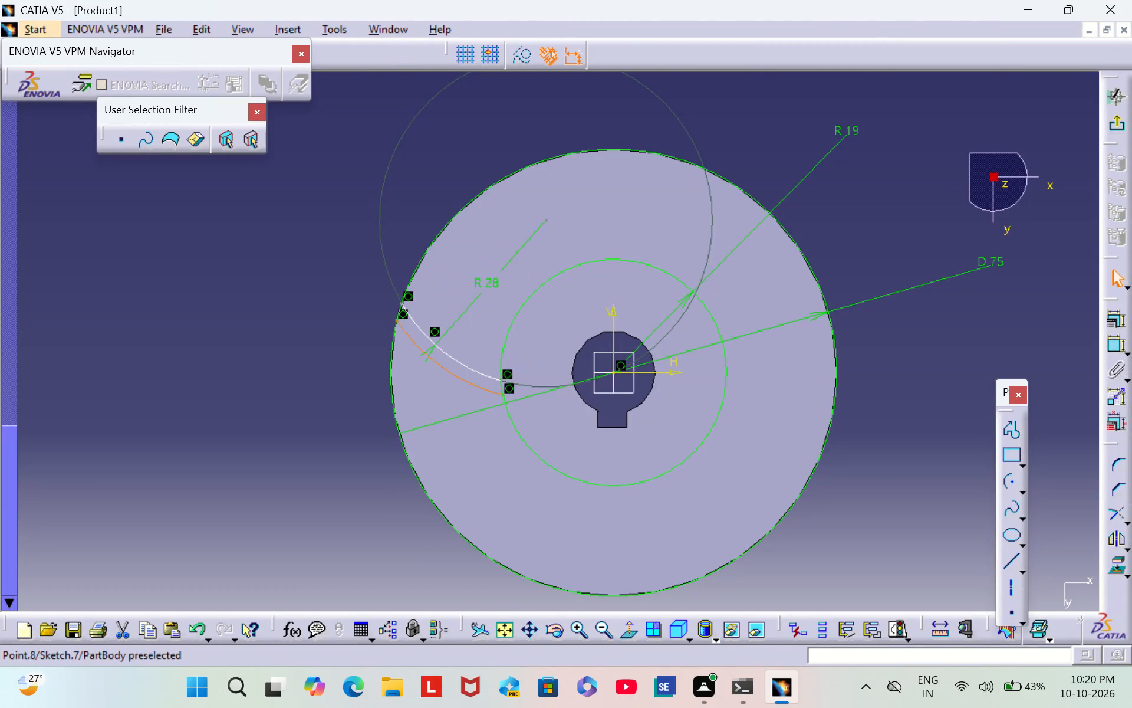
click(352, 340)
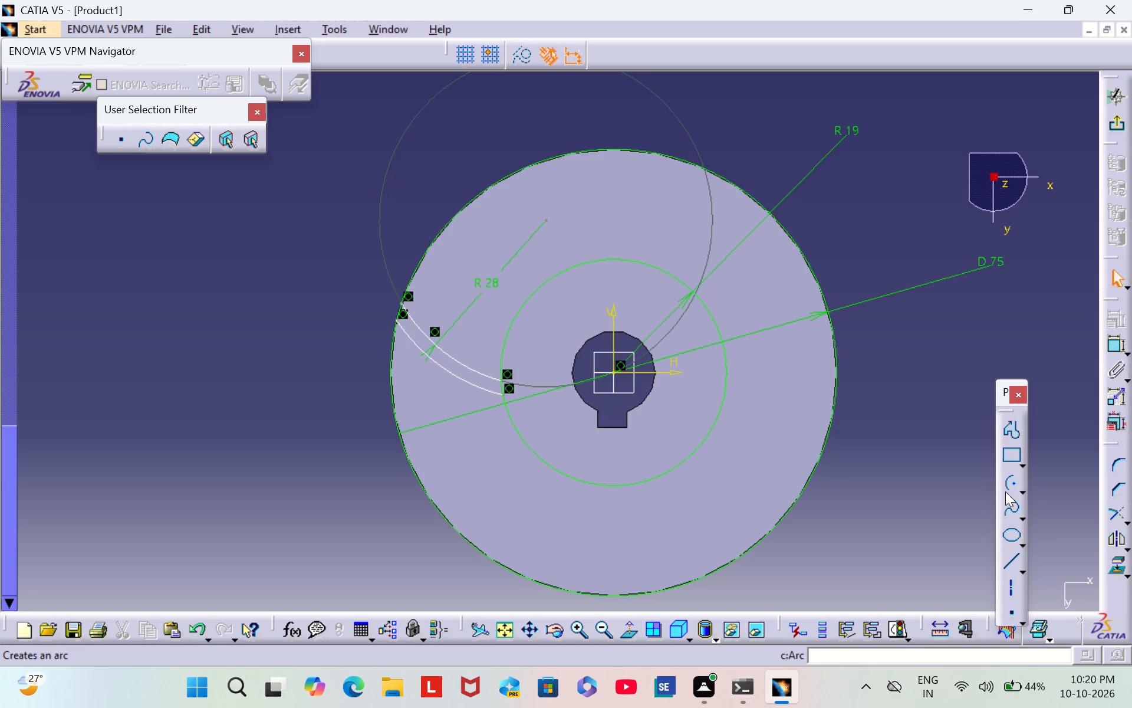
Add a radius dimension to the outer arc and set it to 31 mm.
click(1119, 344)
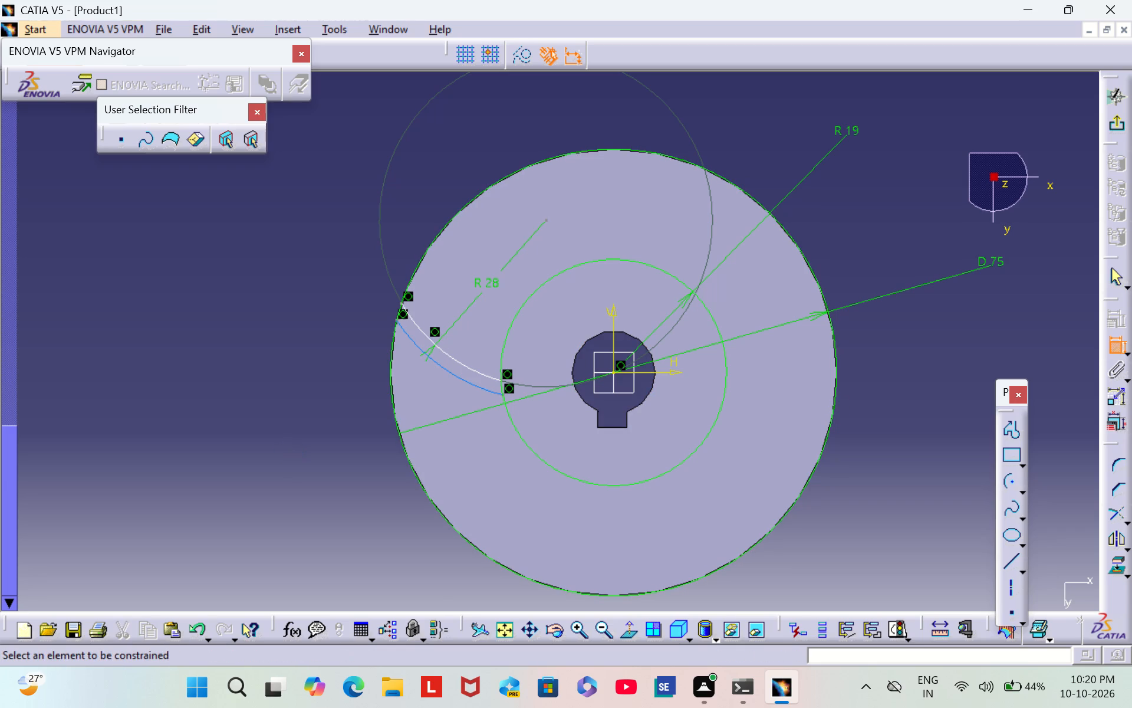
click(460, 380)
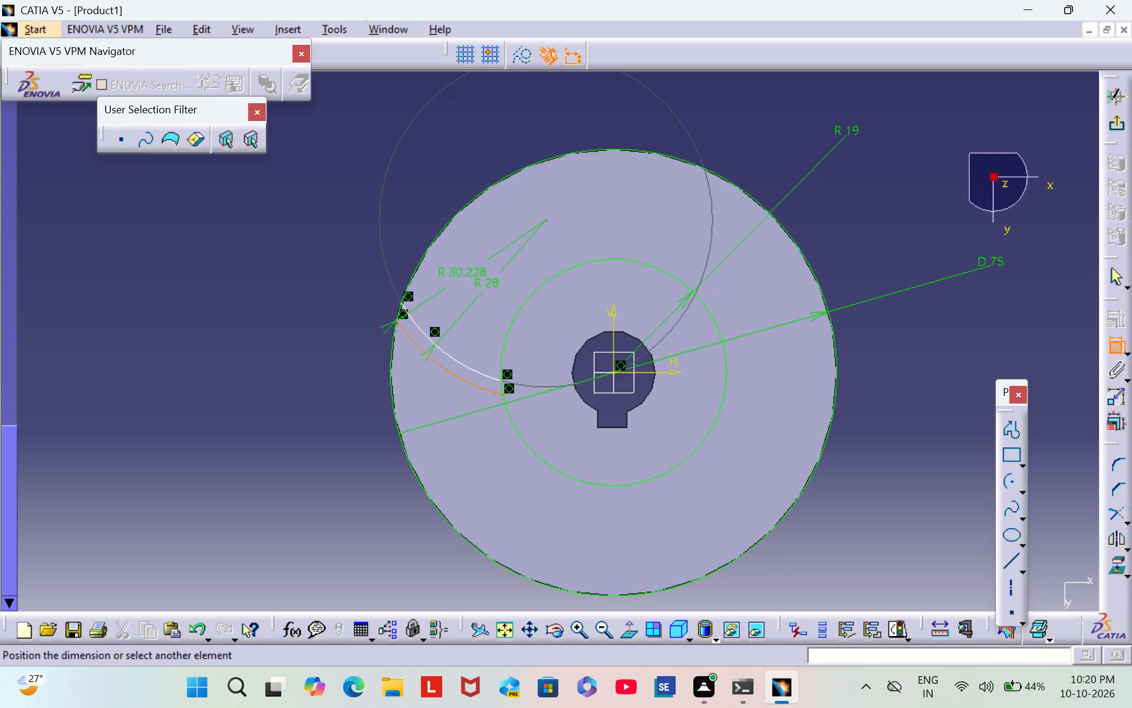
click(448, 291)
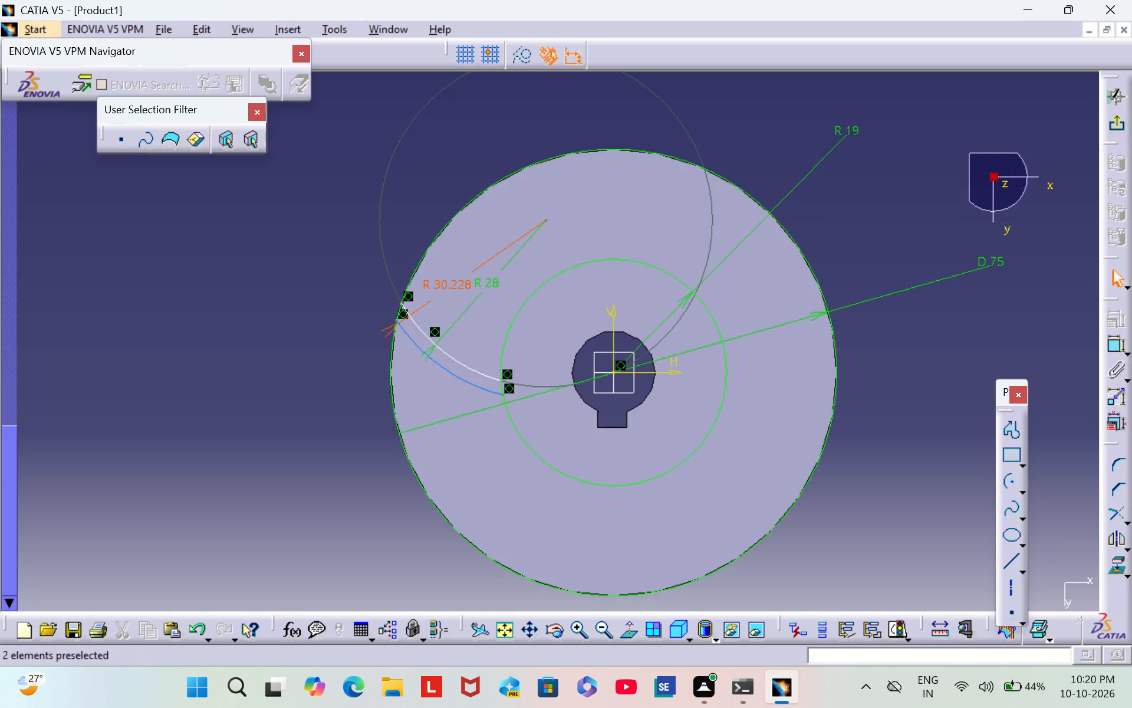
click(445, 286)
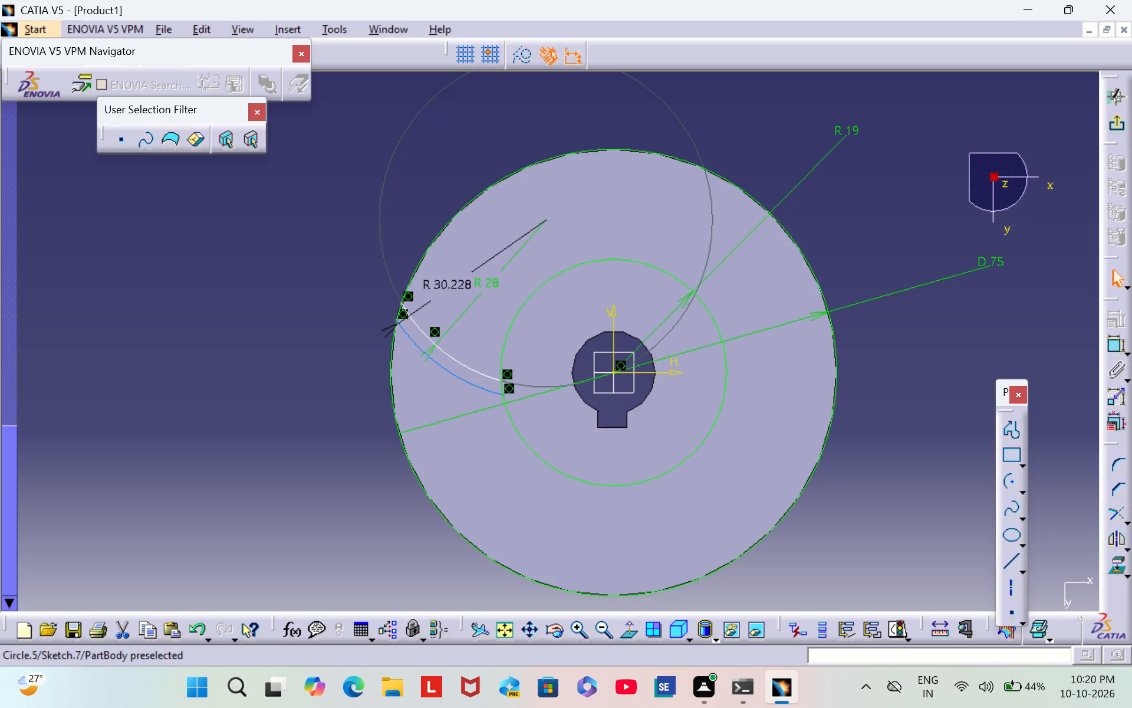
double_click(446, 286)
key(BackSpace)
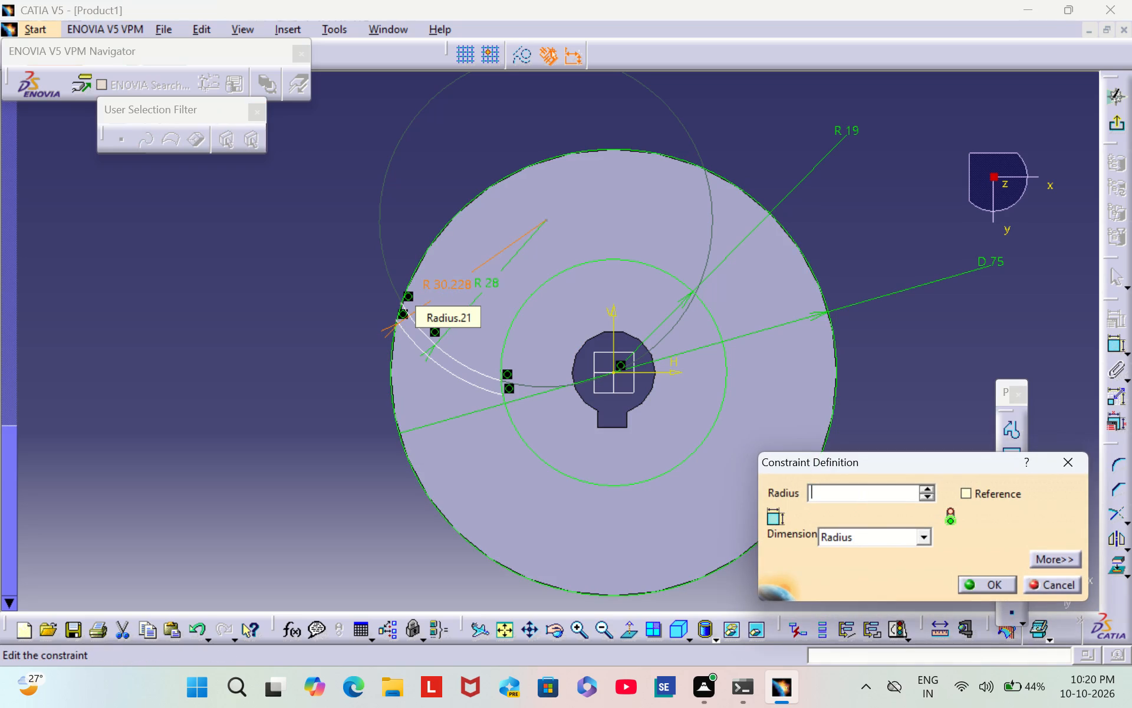
text(31)
key(Return)
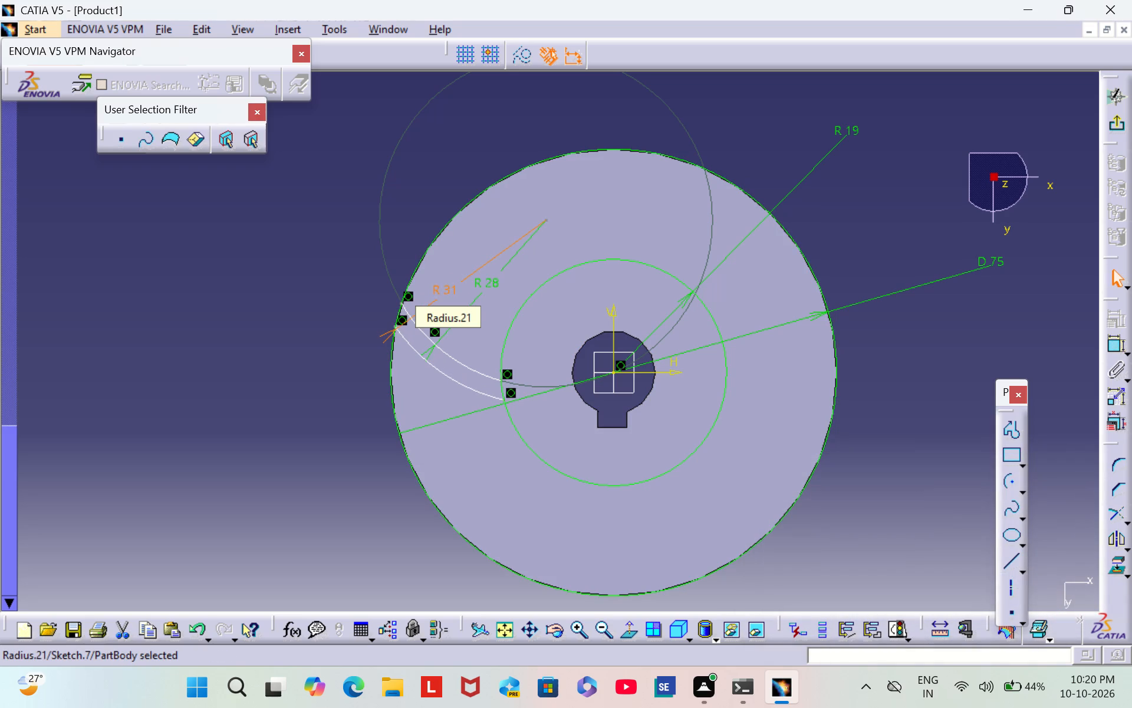
click(279, 319)
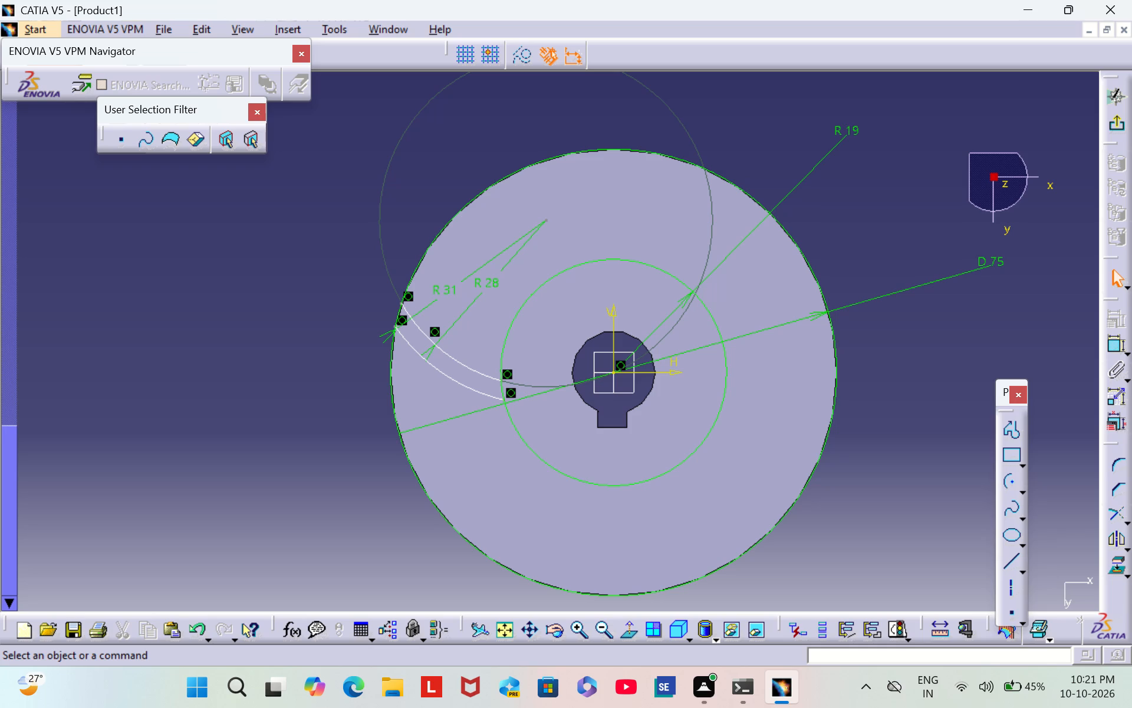
Dimension the vertical distance from the horizontal axis to the 31 mm arc's endpoint on the 75 mm circle and set it to 3 mm.
click(1110, 348)
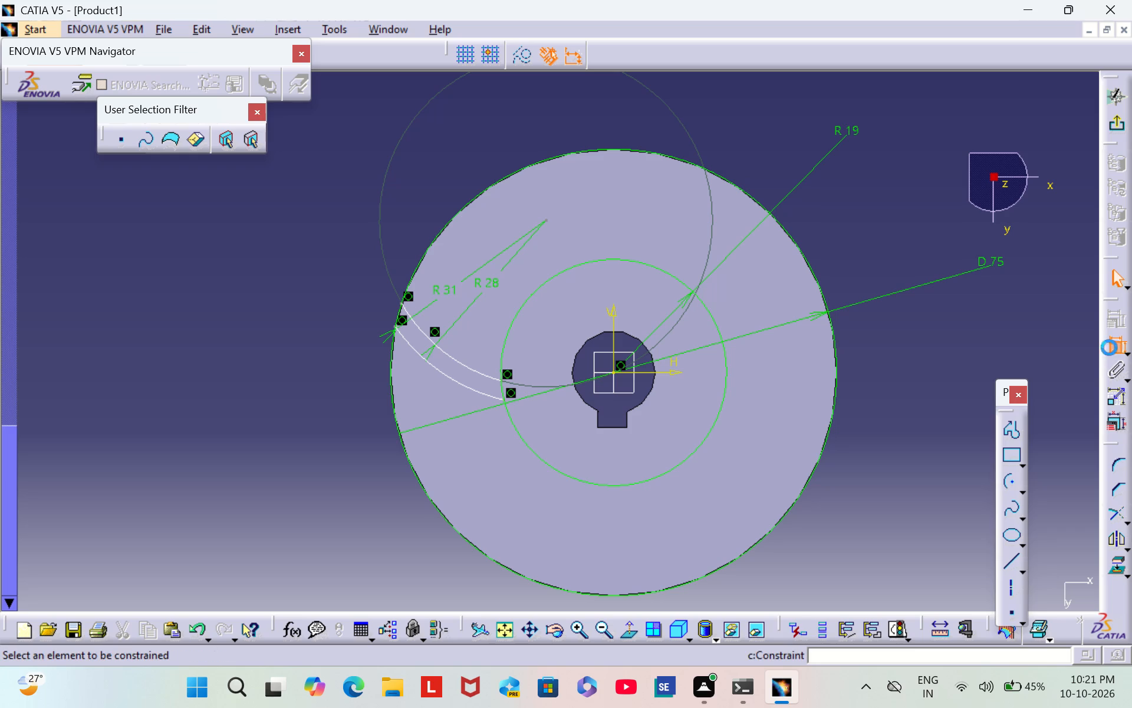
click(594, 372)
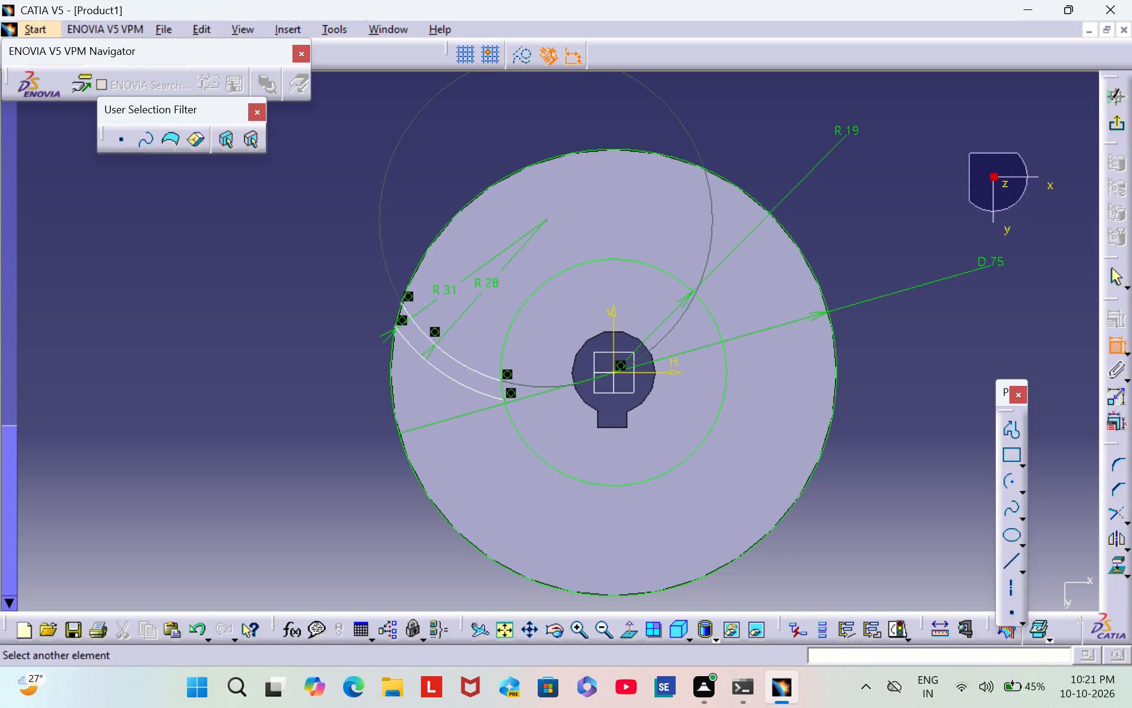
click(394, 327)
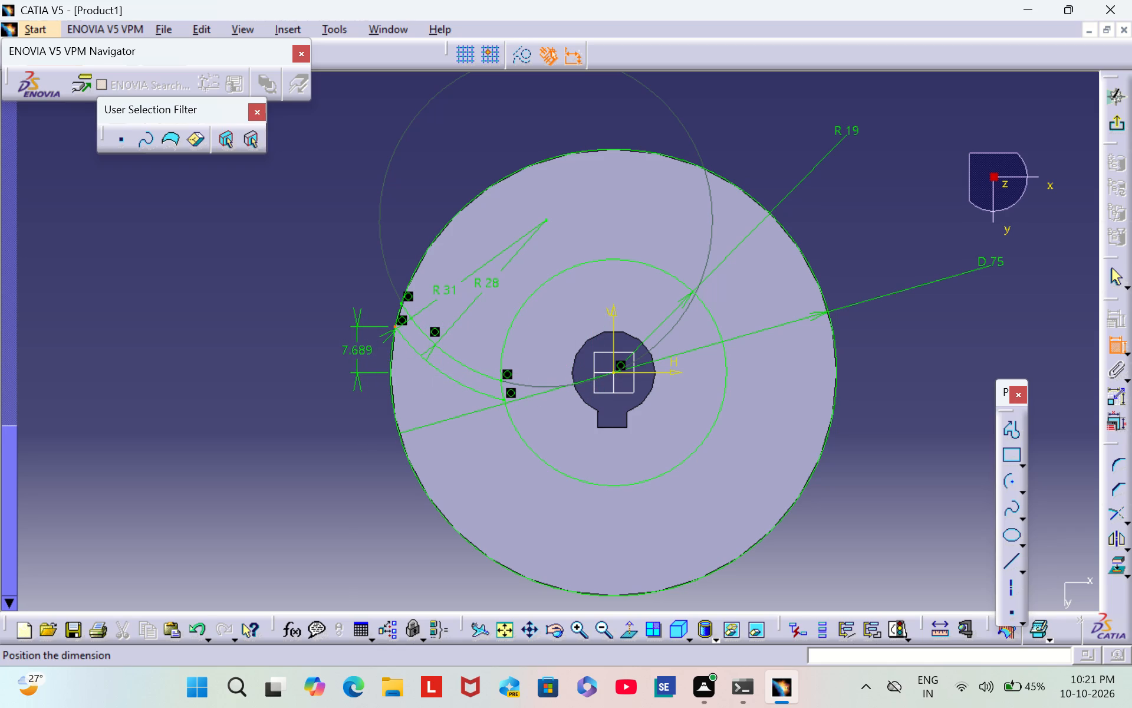
click(357, 356)
double_click(359, 349)
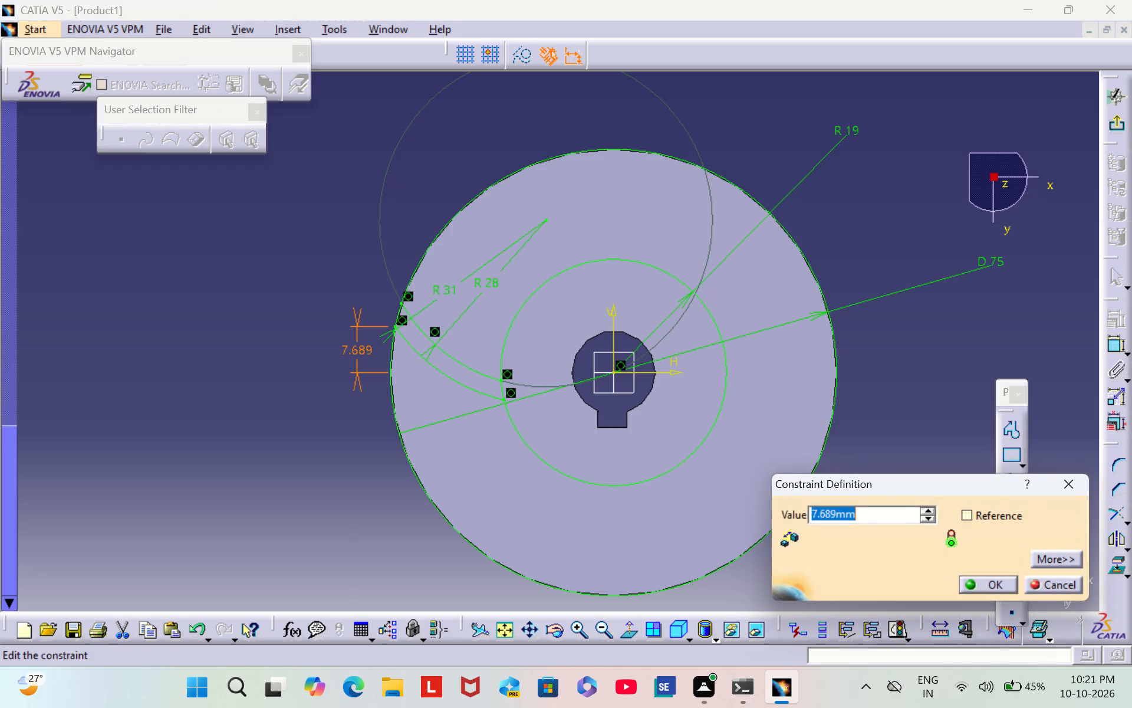
key(BackSpace)
key(3)
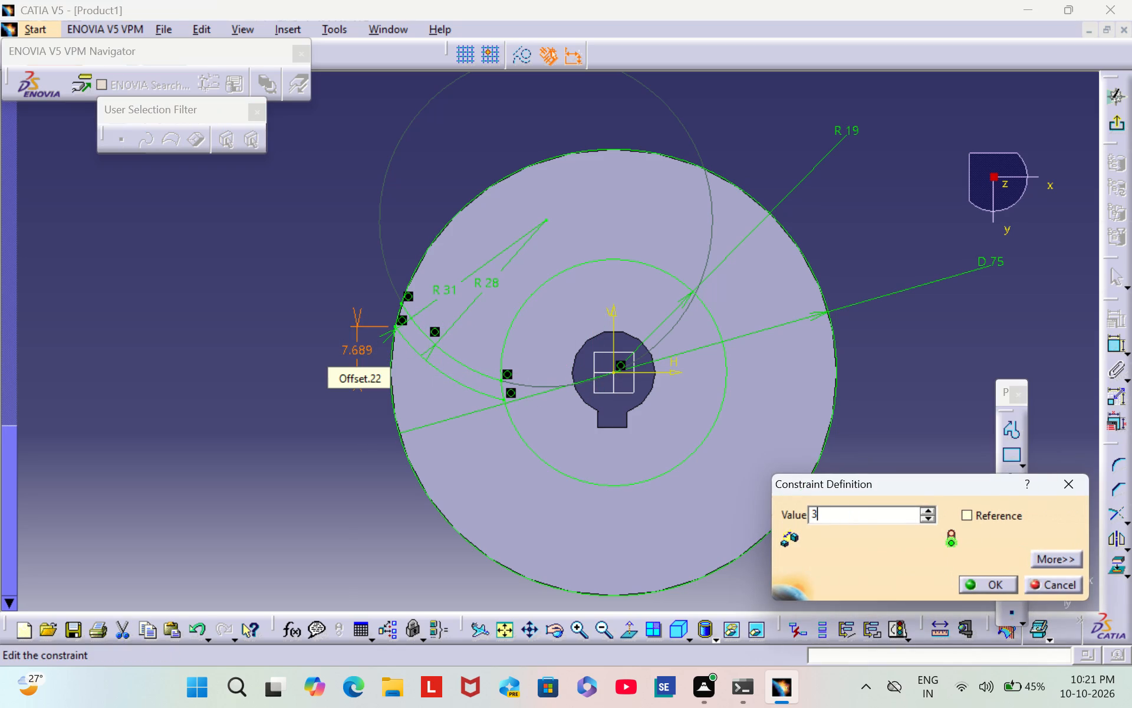
key(Return)
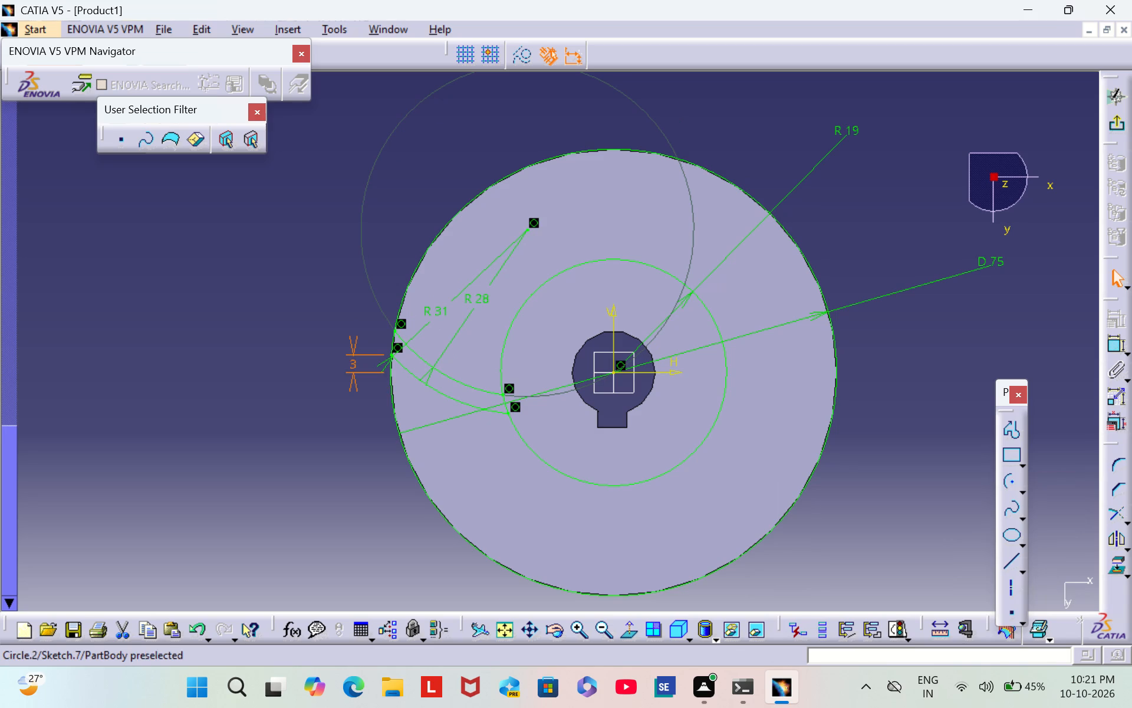
click(938, 431)
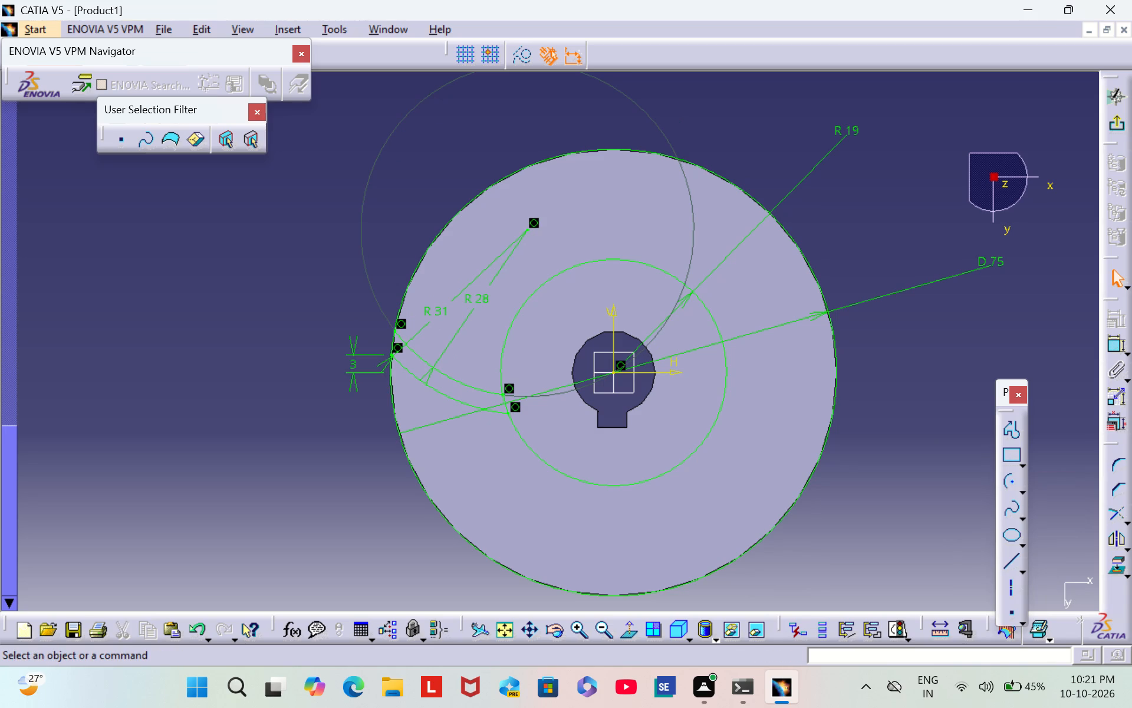
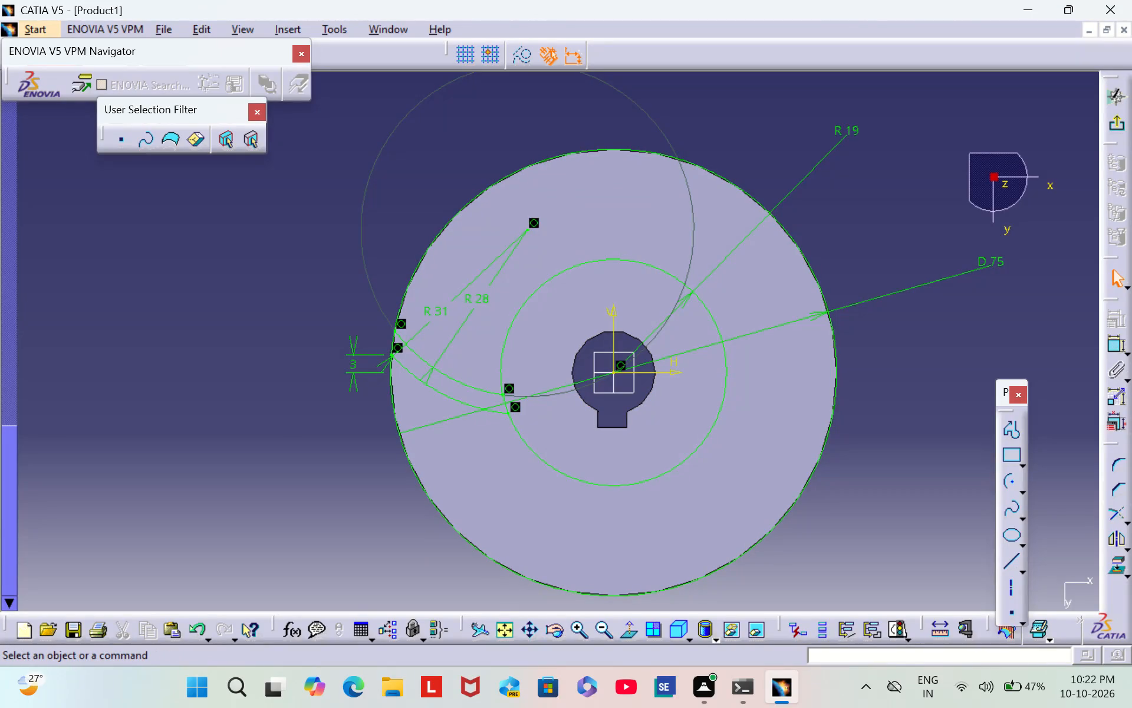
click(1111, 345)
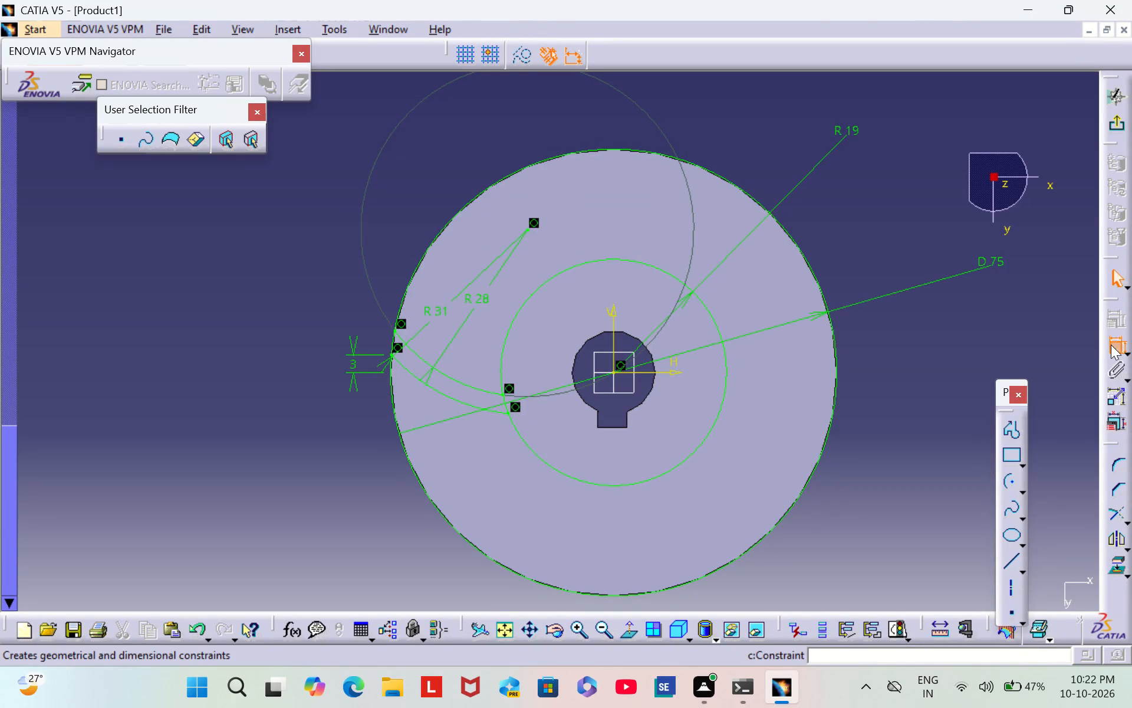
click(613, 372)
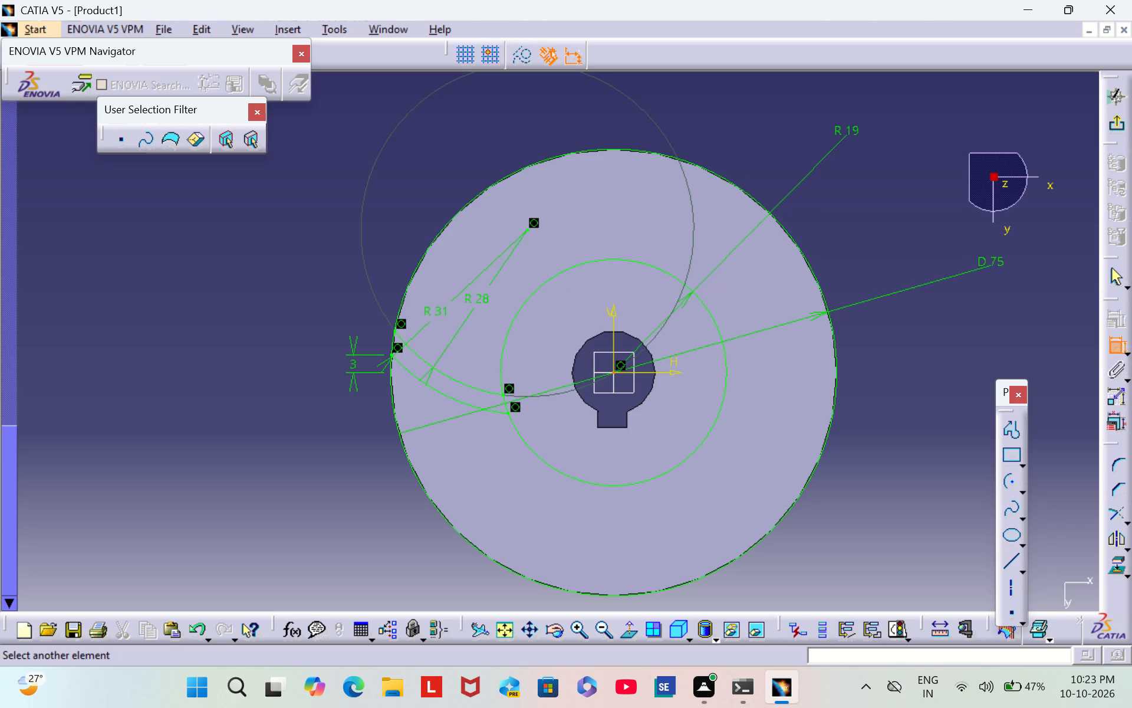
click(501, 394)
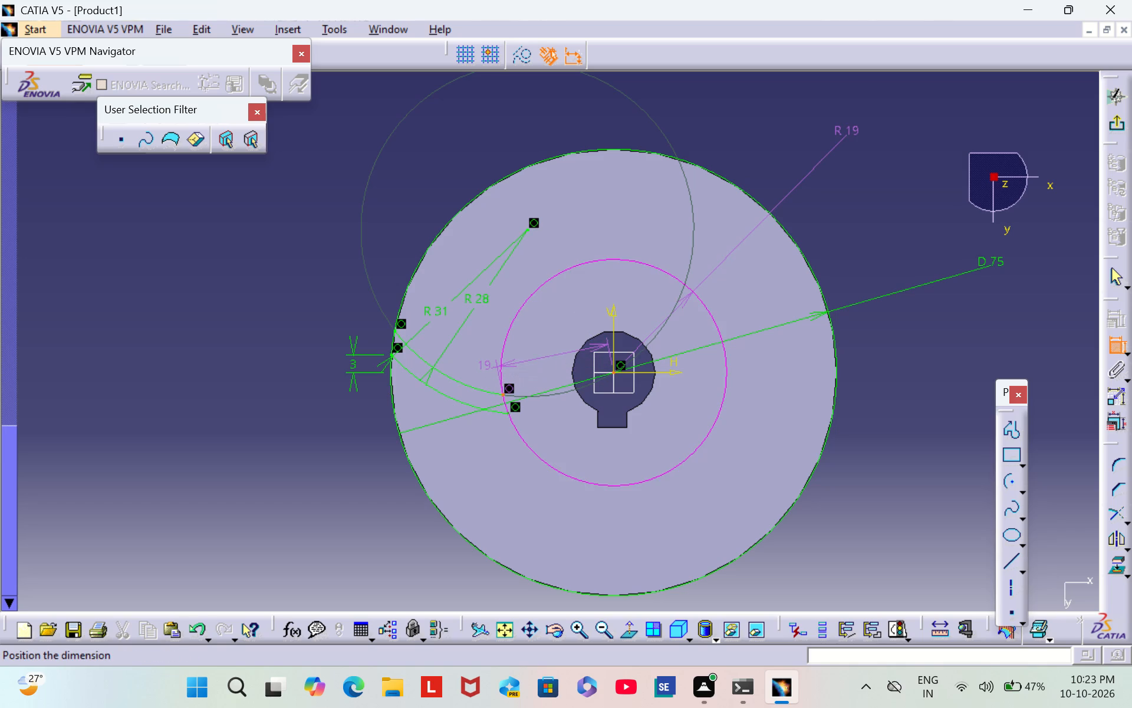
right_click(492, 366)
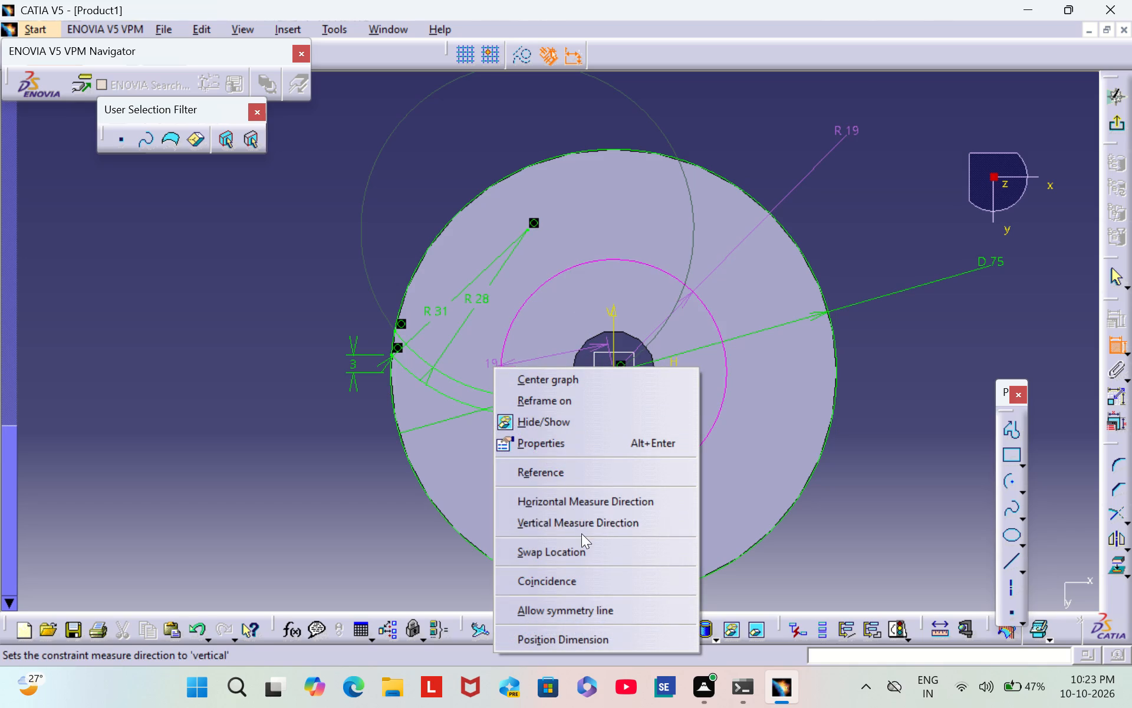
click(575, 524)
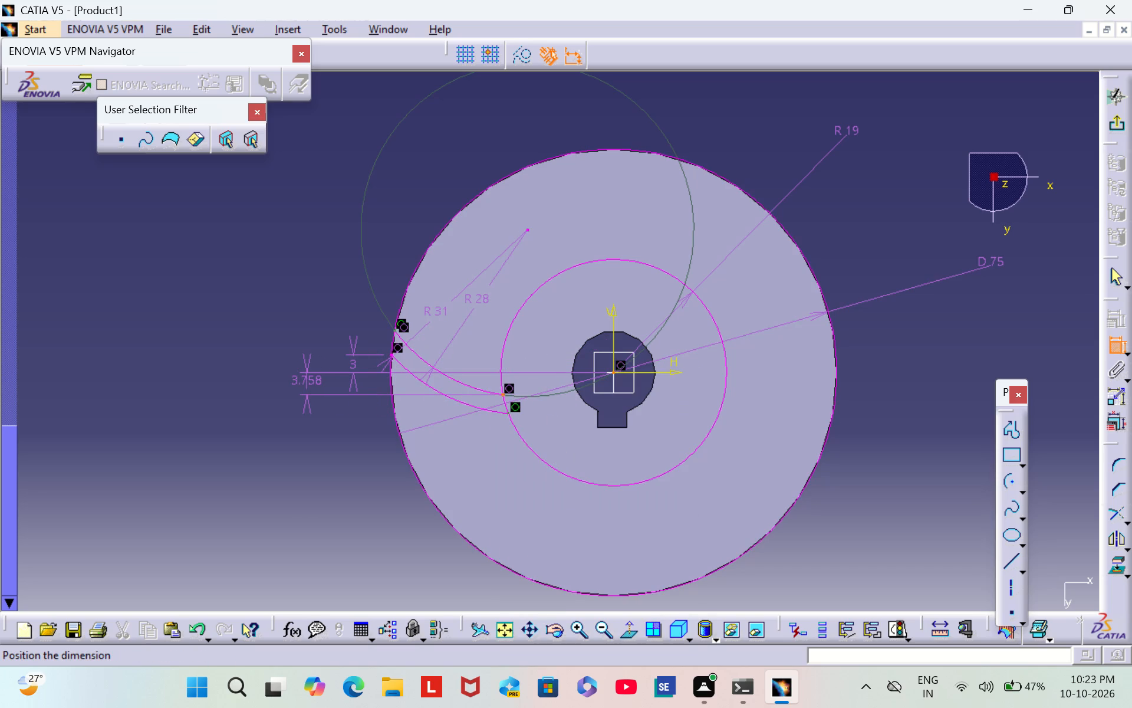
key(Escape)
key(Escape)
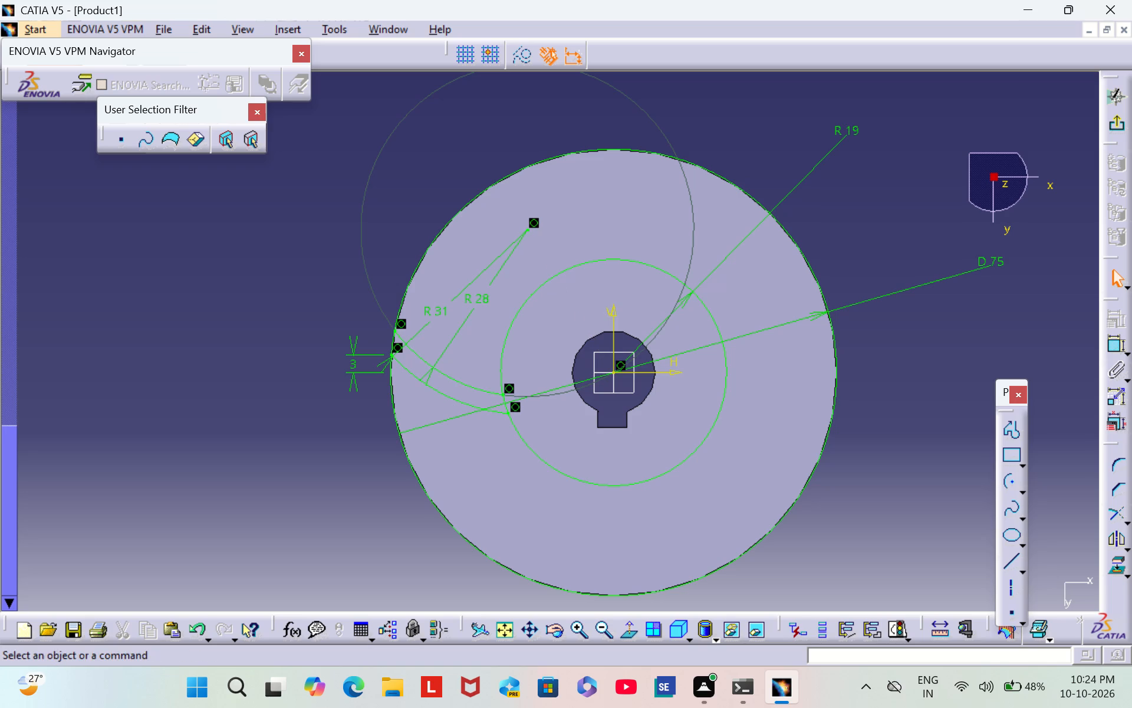
Delete the coincidence constraint between the 28 mm arc and the sketch origin.
click(619, 363)
right_click(590, 337)
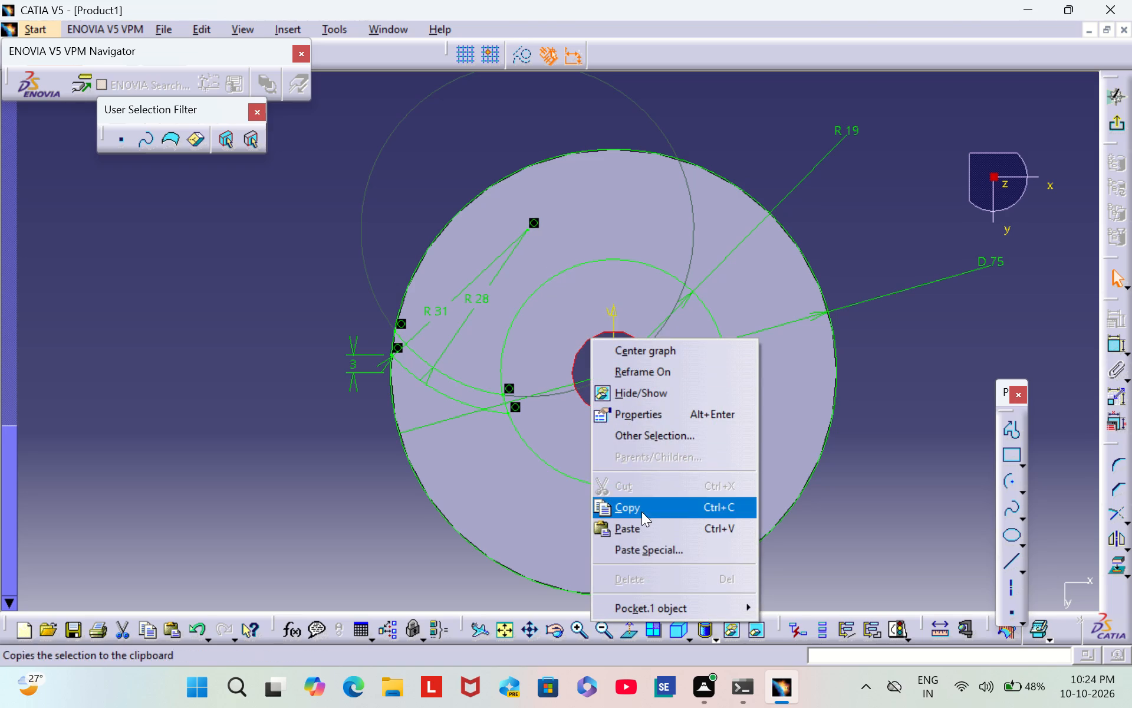
click(317, 346)
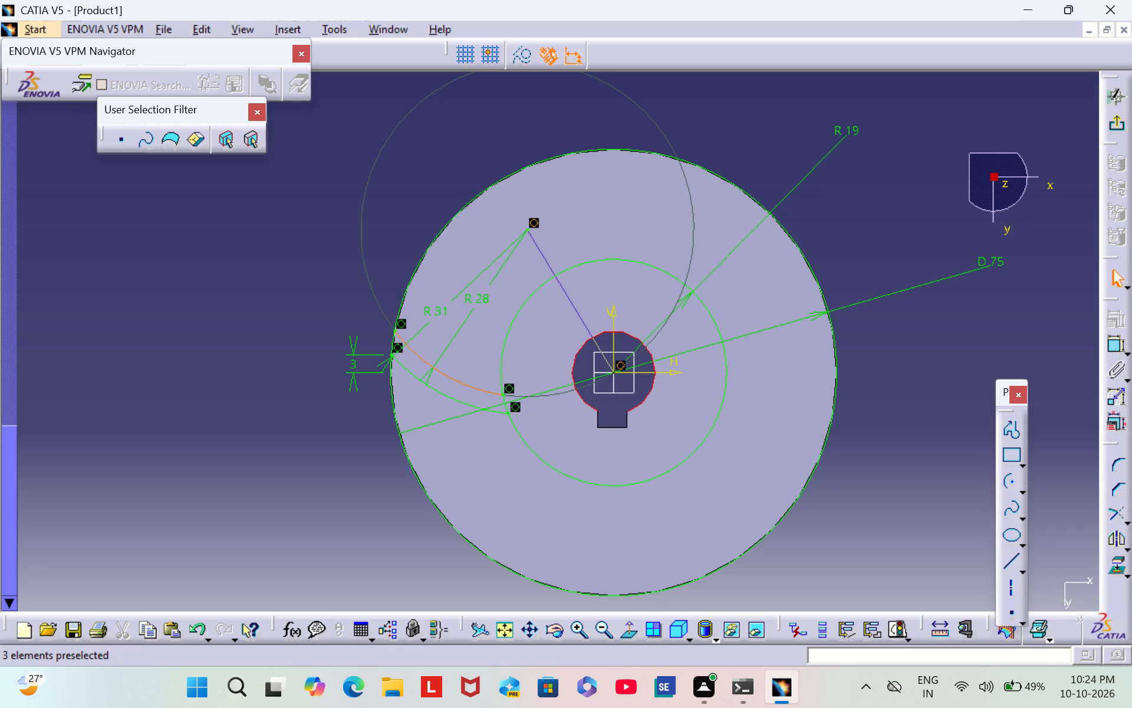
right_click(669, 316)
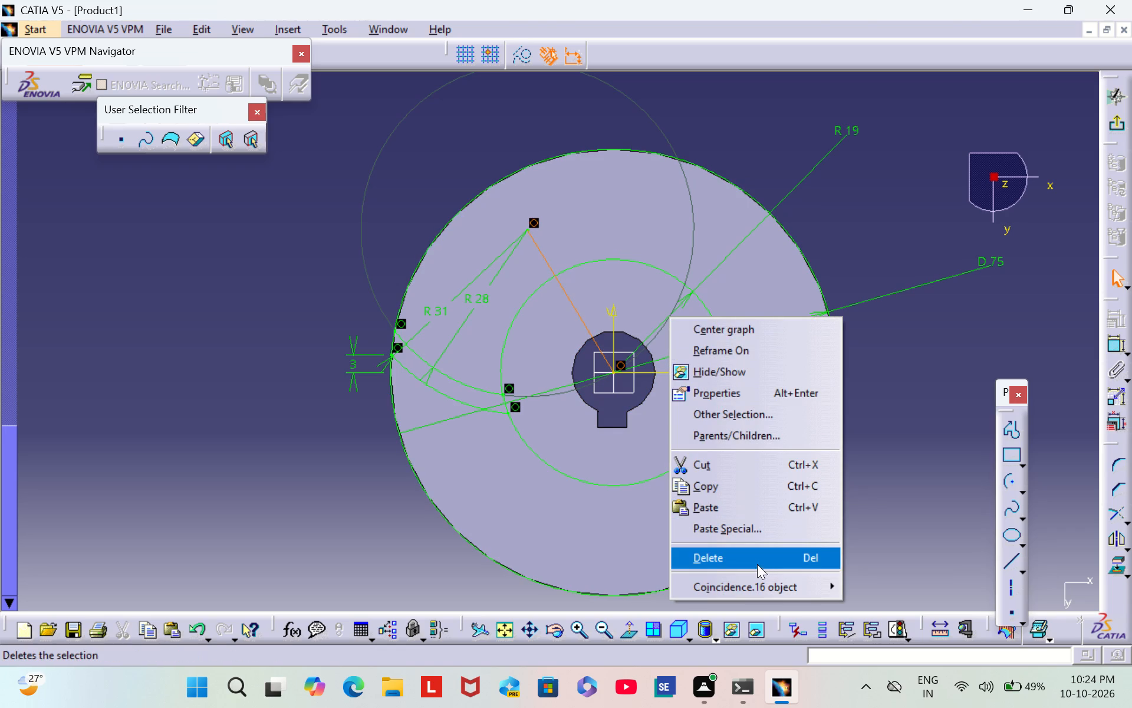
click(757, 566)
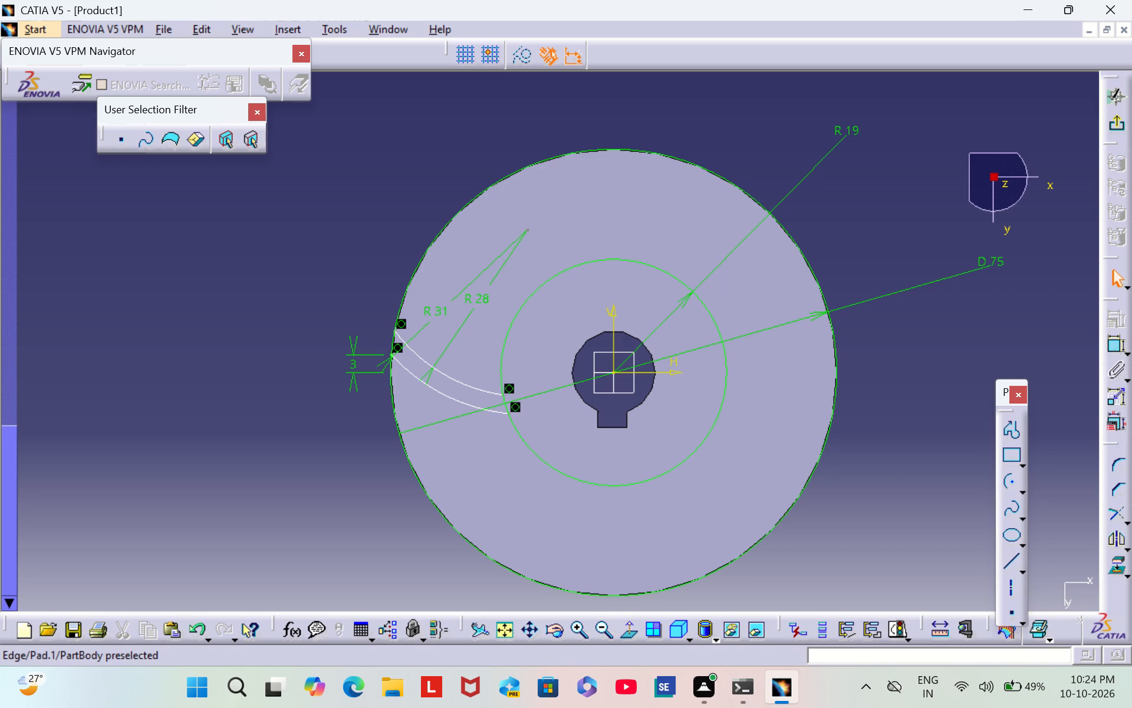
Dimension the vertical distance from the origin to the 28 mm arc's endpoint on the inner circle and set it to 3 mm.
click(1117, 346)
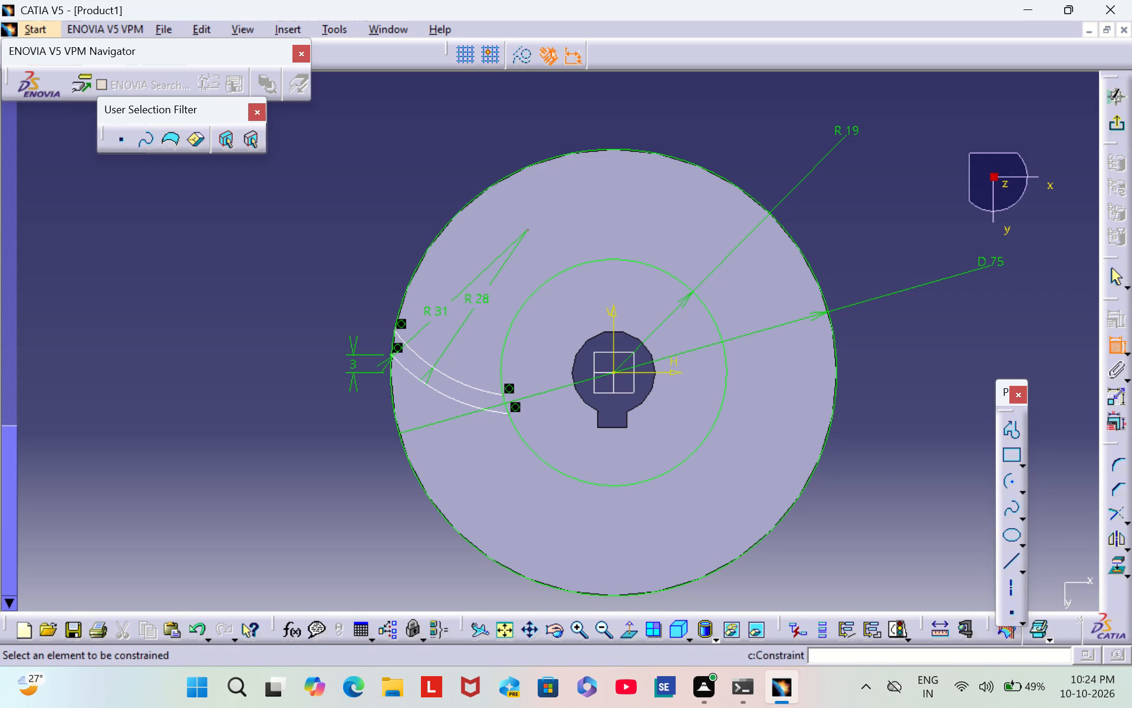
click(614, 371)
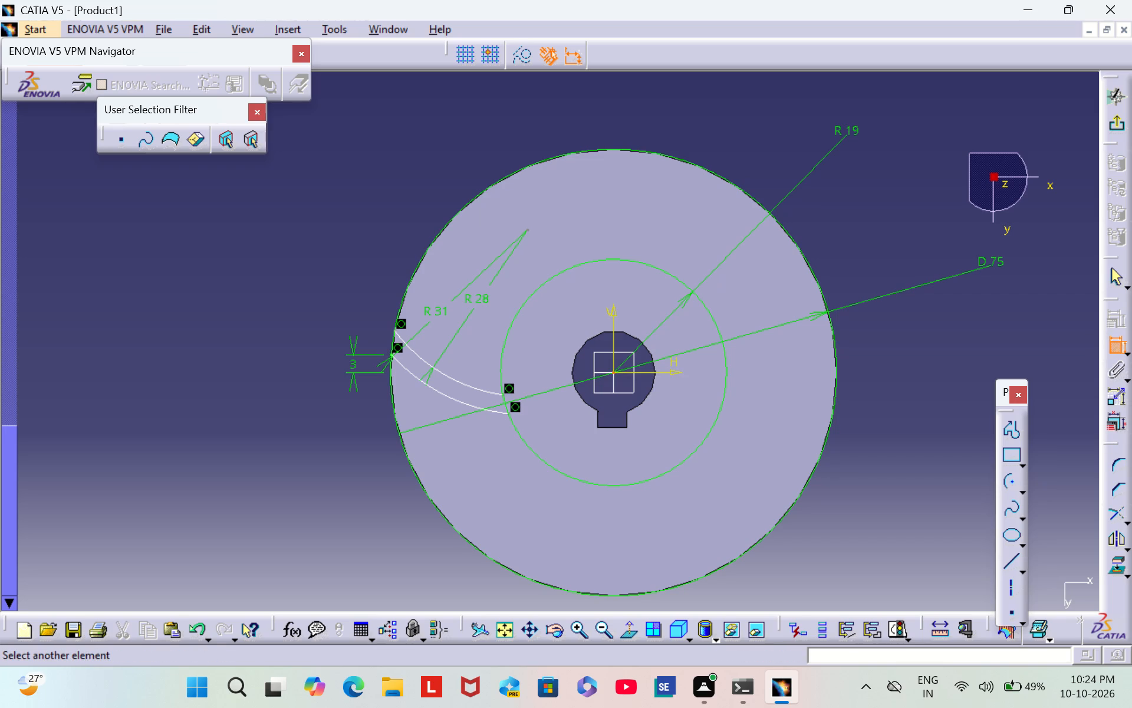
click(500, 393)
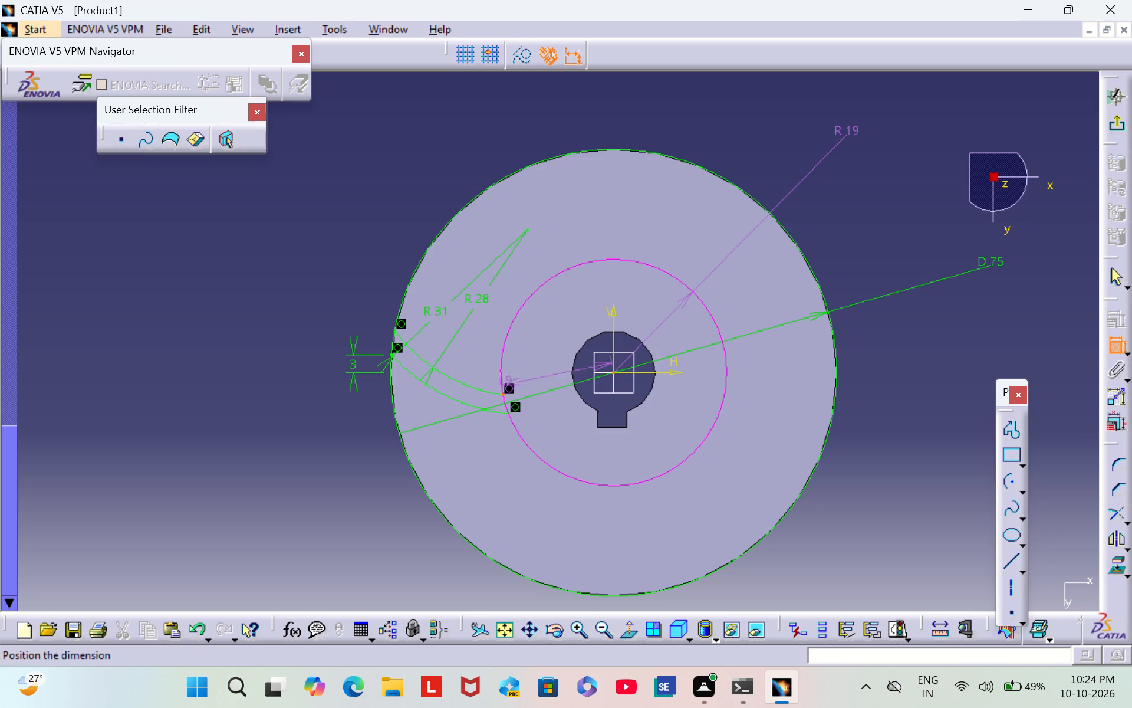
right_click(525, 357)
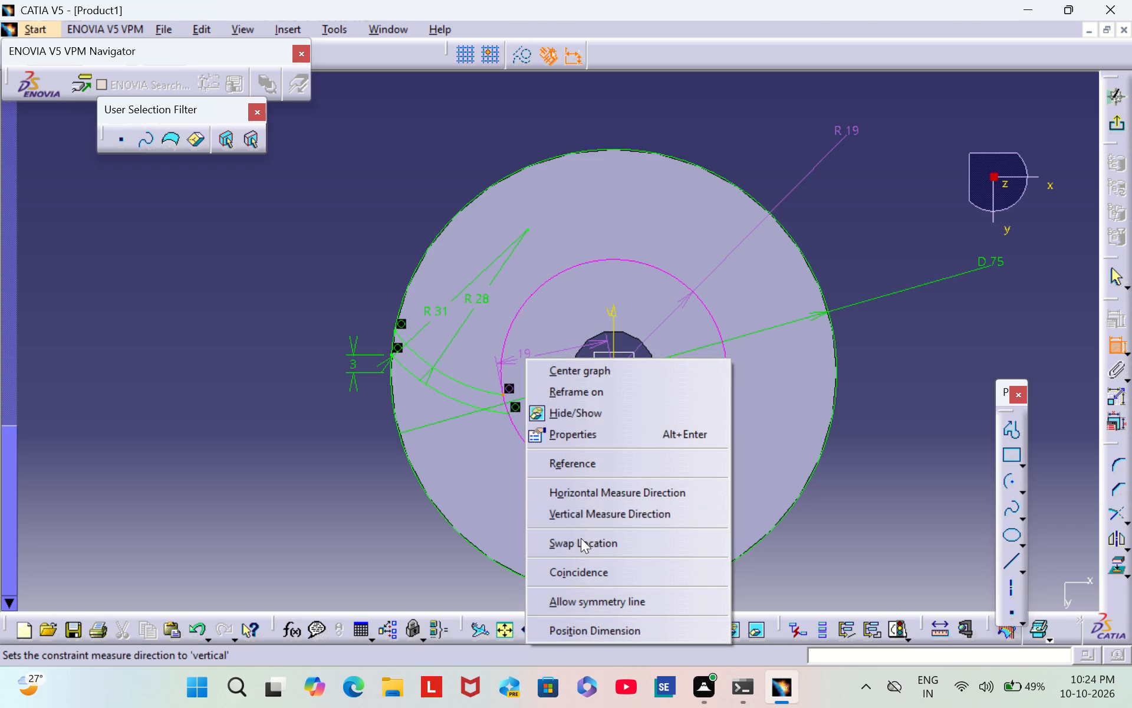
click(583, 519)
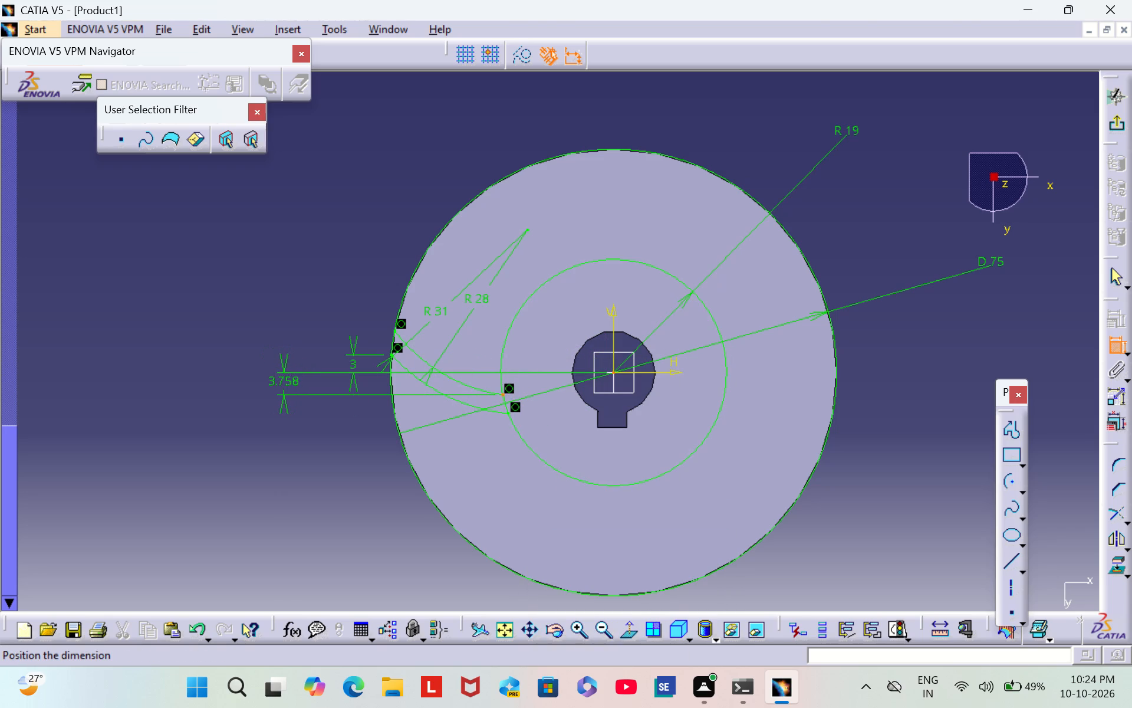
click(279, 388)
double_click(280, 387)
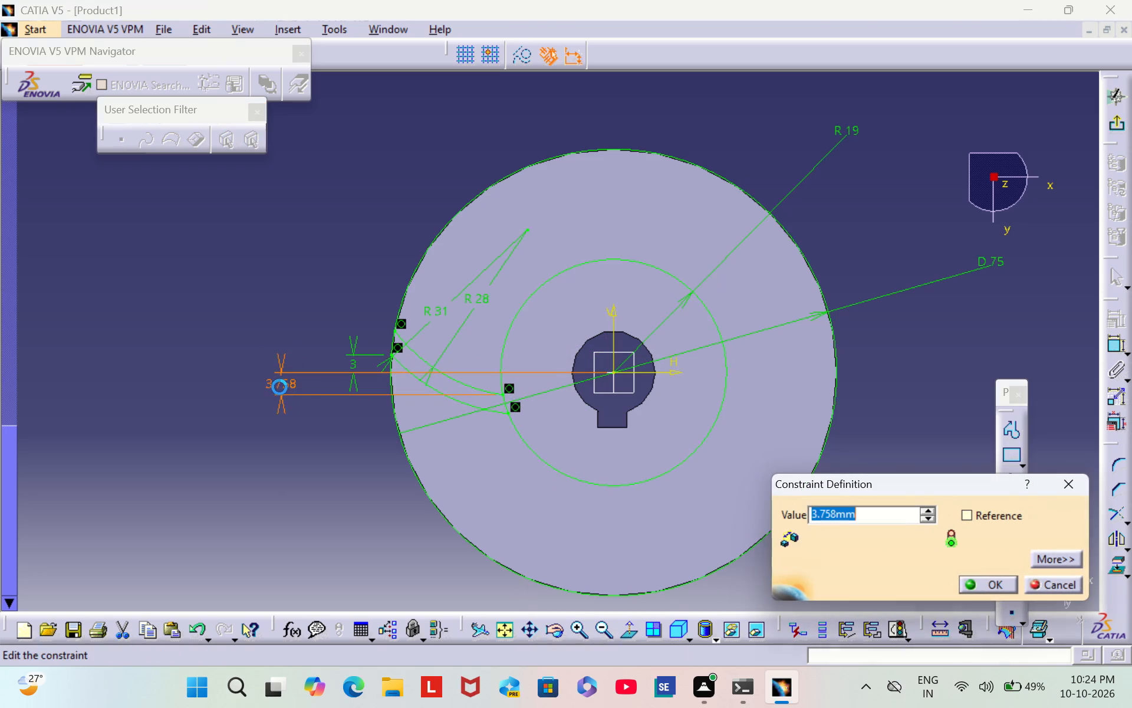
key(BackSpace)
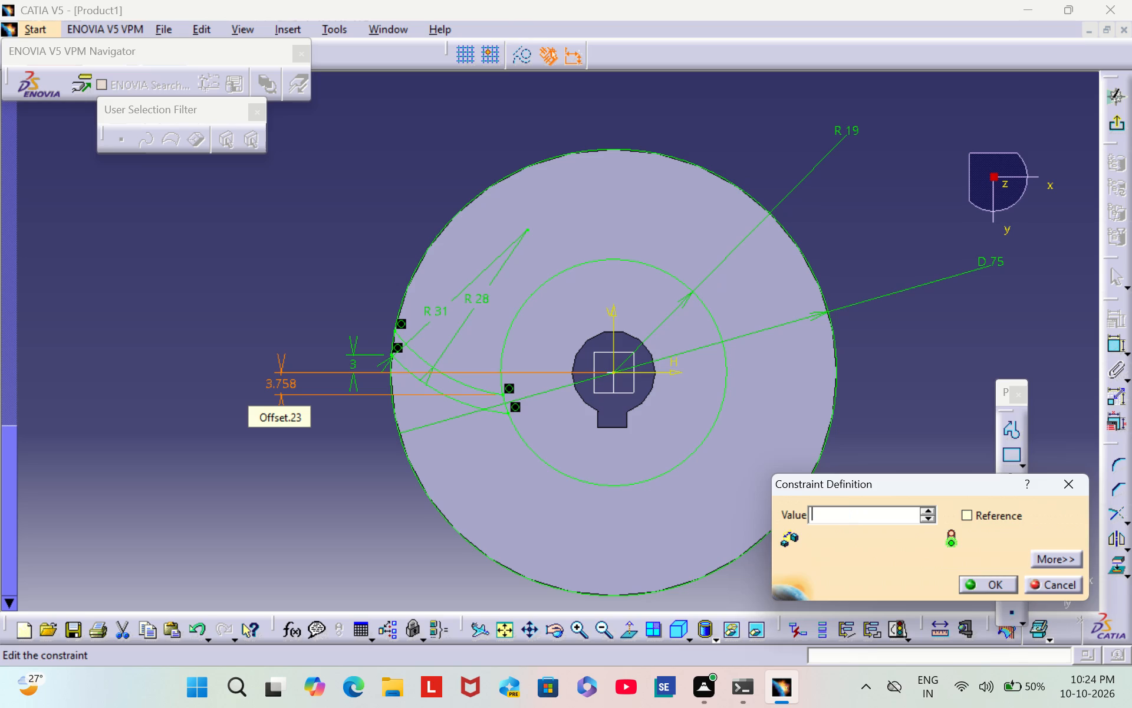
key(3)
key(Return)
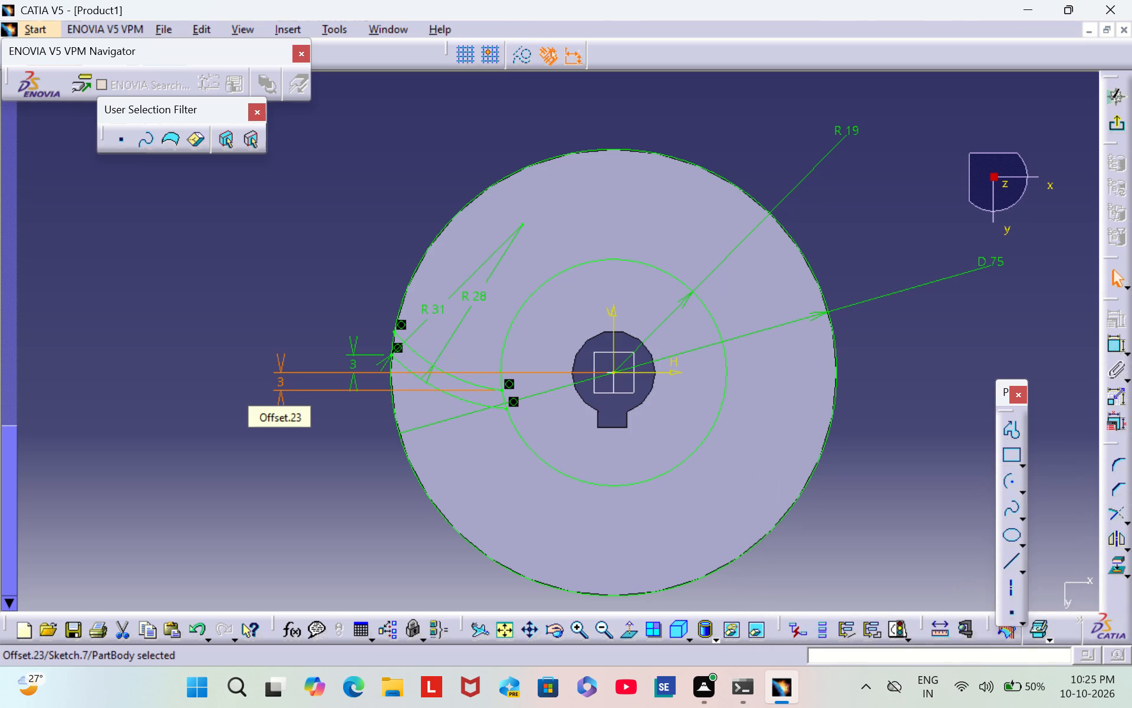
click(226, 372)
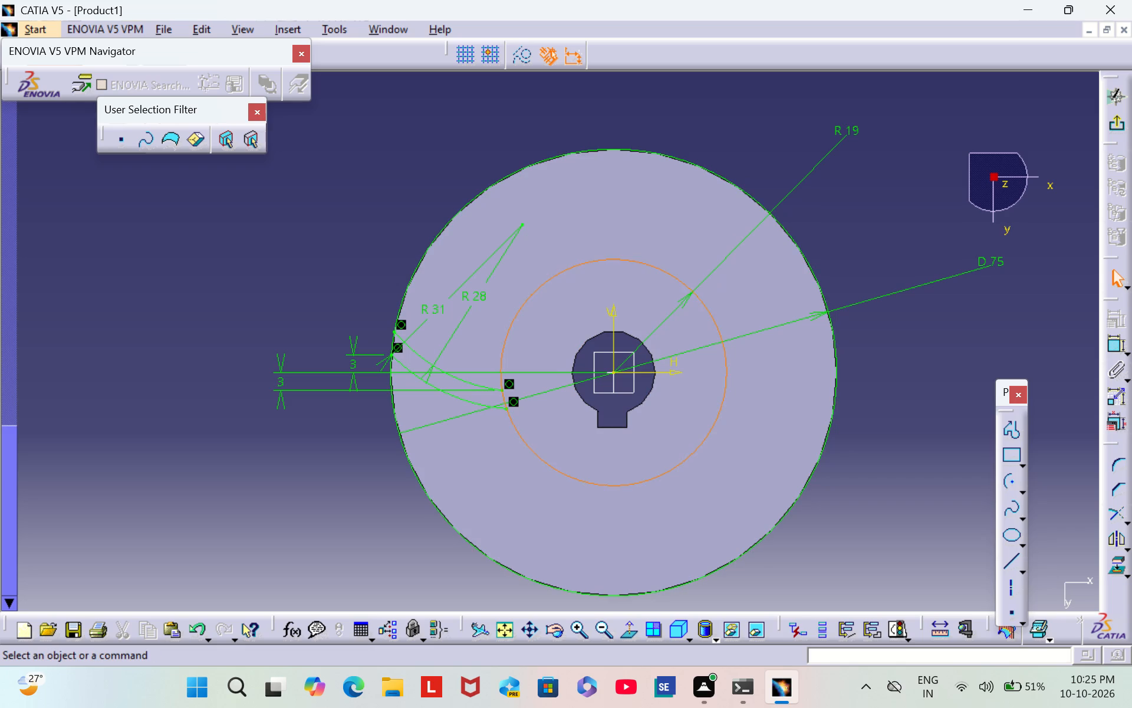
Delete the outer circle's 75 mm diameter dimension and the inner circle's 19 mm radius dimension.
right_drag(845, 130, 545, 168)
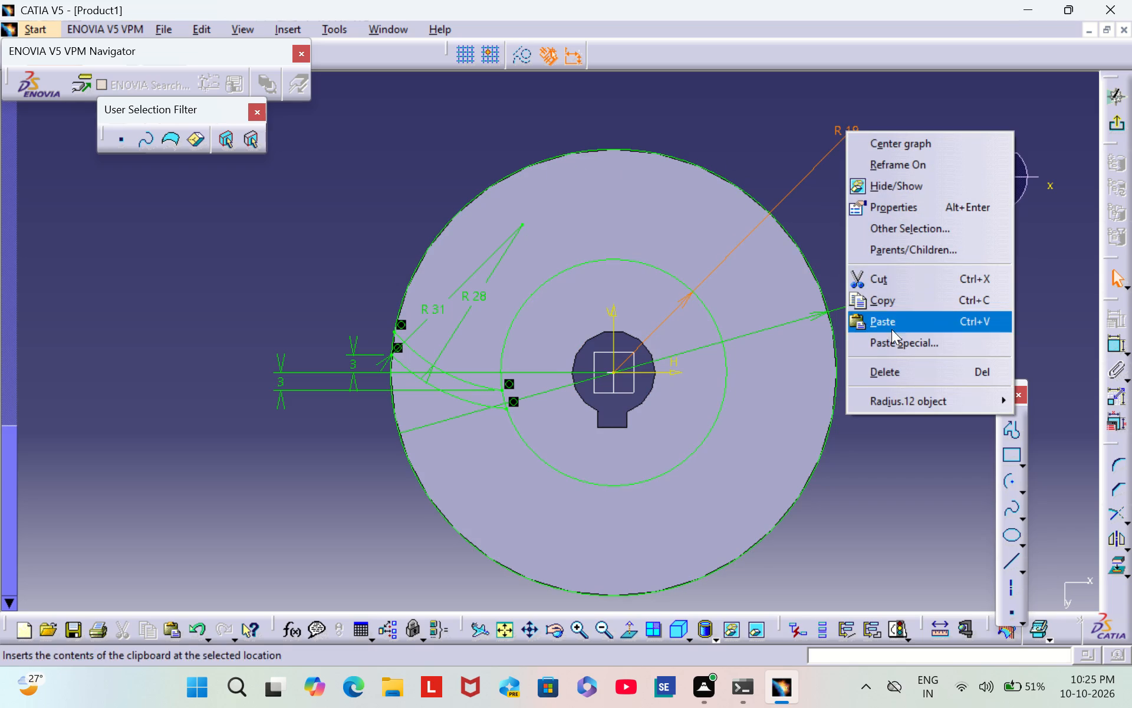
click(755, 156)
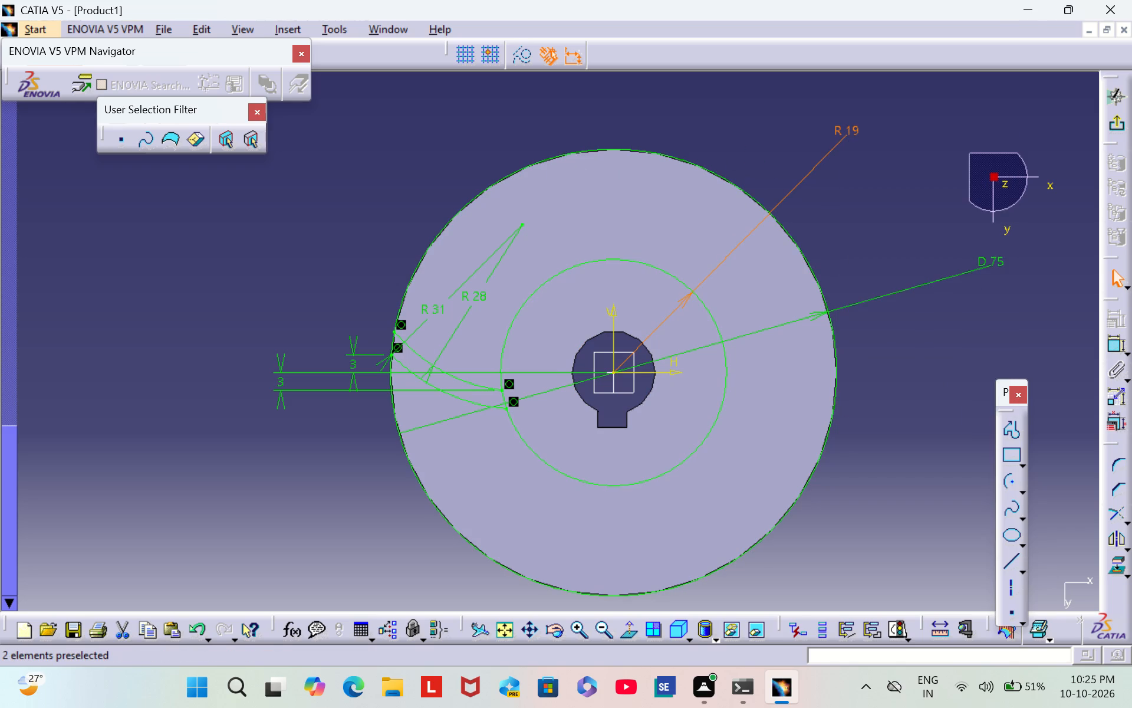
right_click(986, 265)
click(1017, 510)
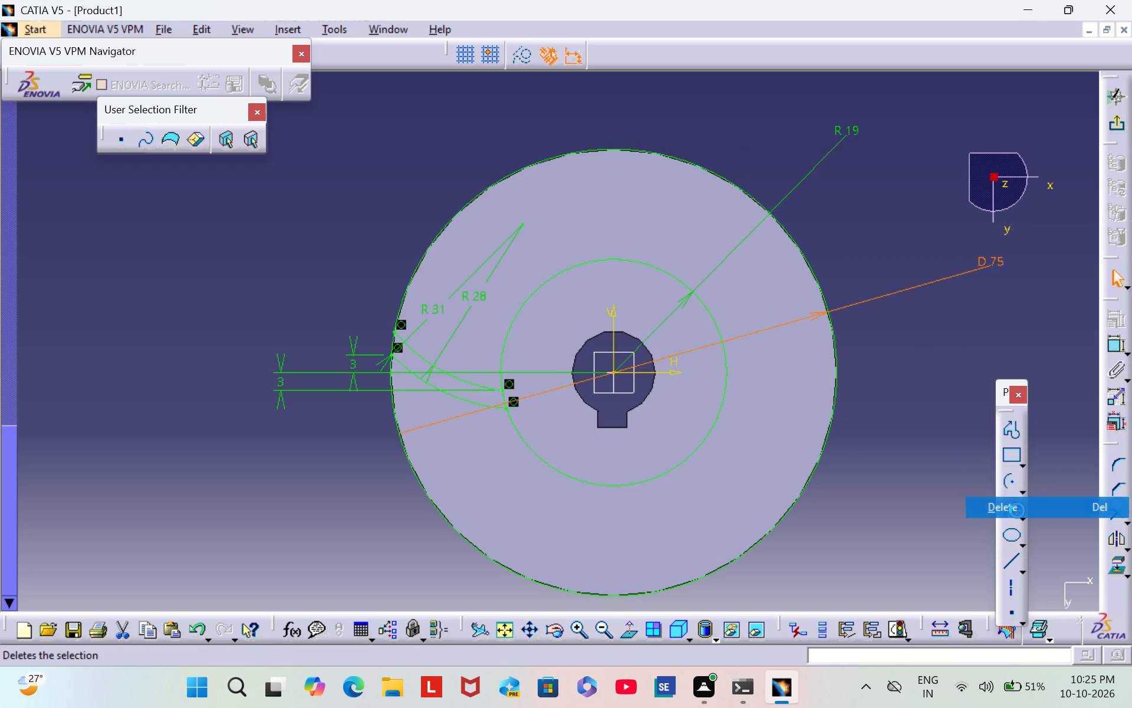
right_click(848, 129)
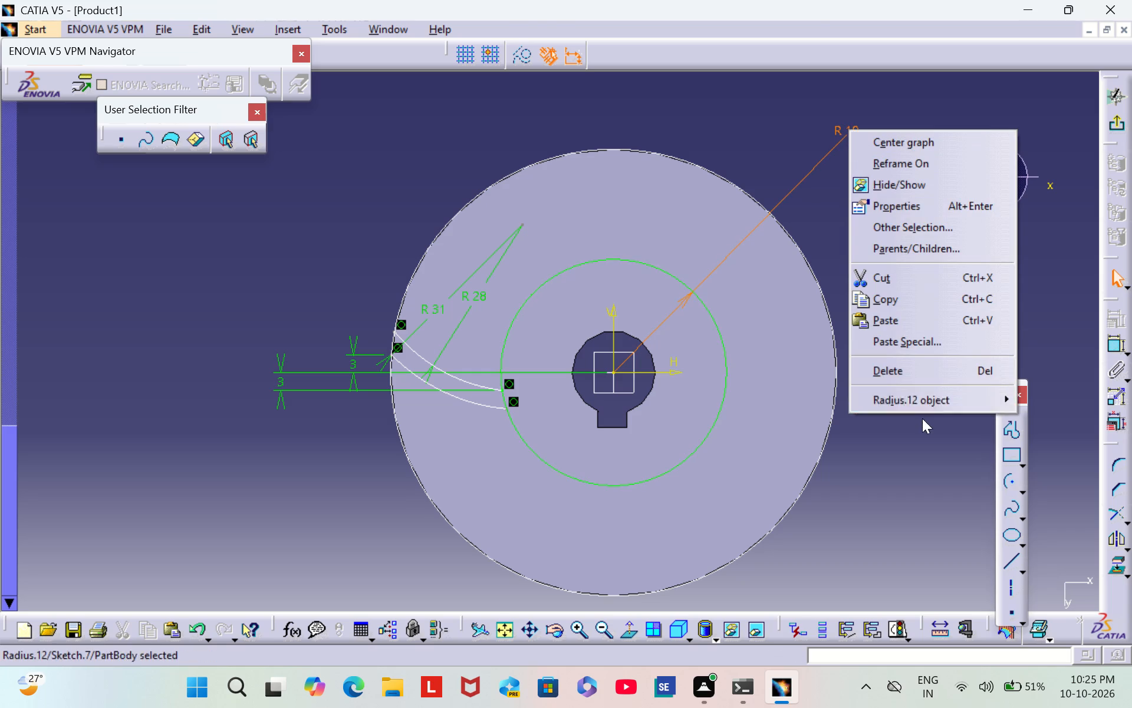
click(916, 376)
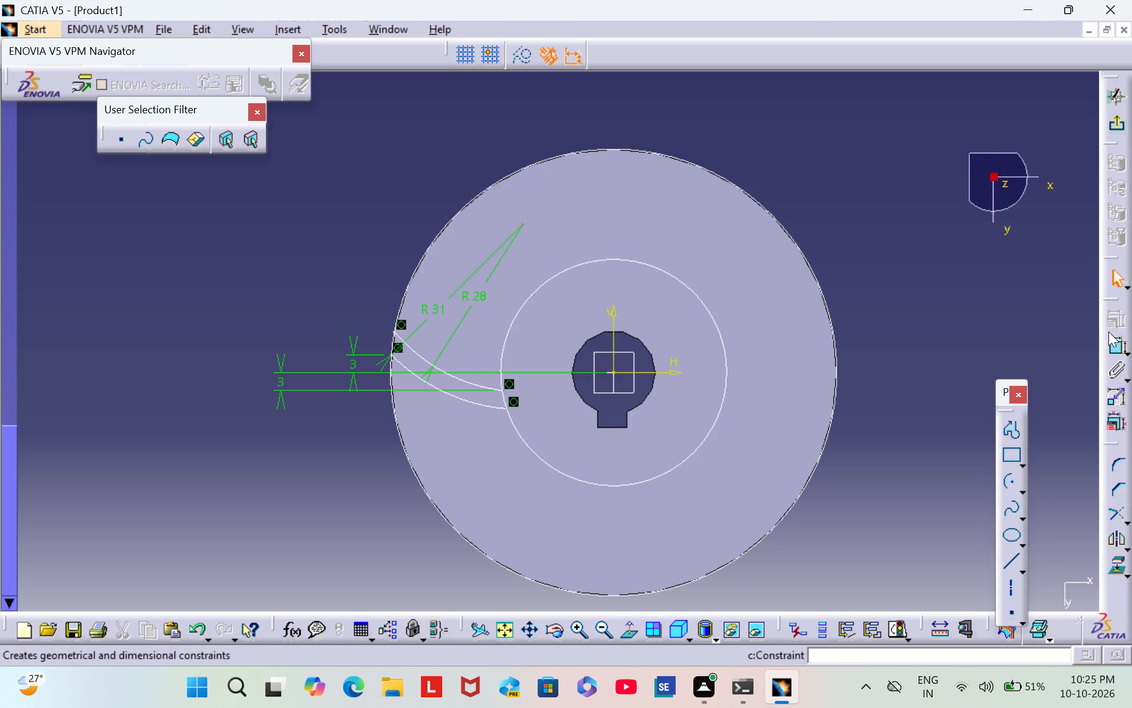
Add new diameter dimensions to the inner and outer circles, placing both outside the disc on the vane's side.
double_click(1113, 347)
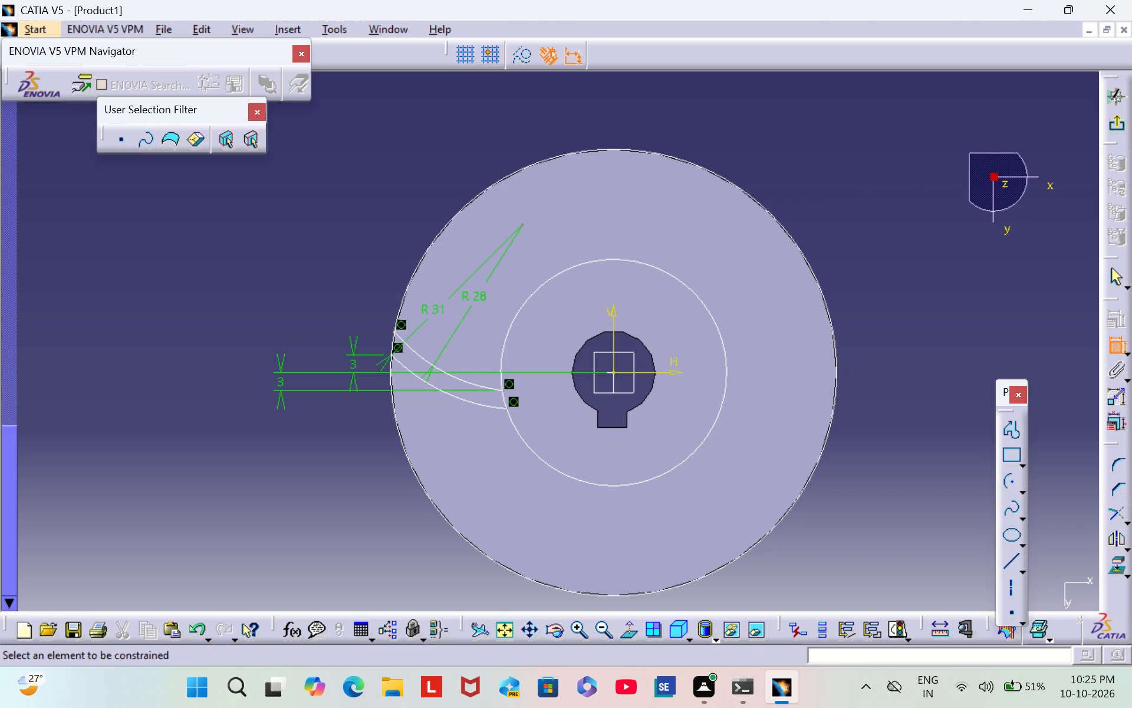
click(542, 460)
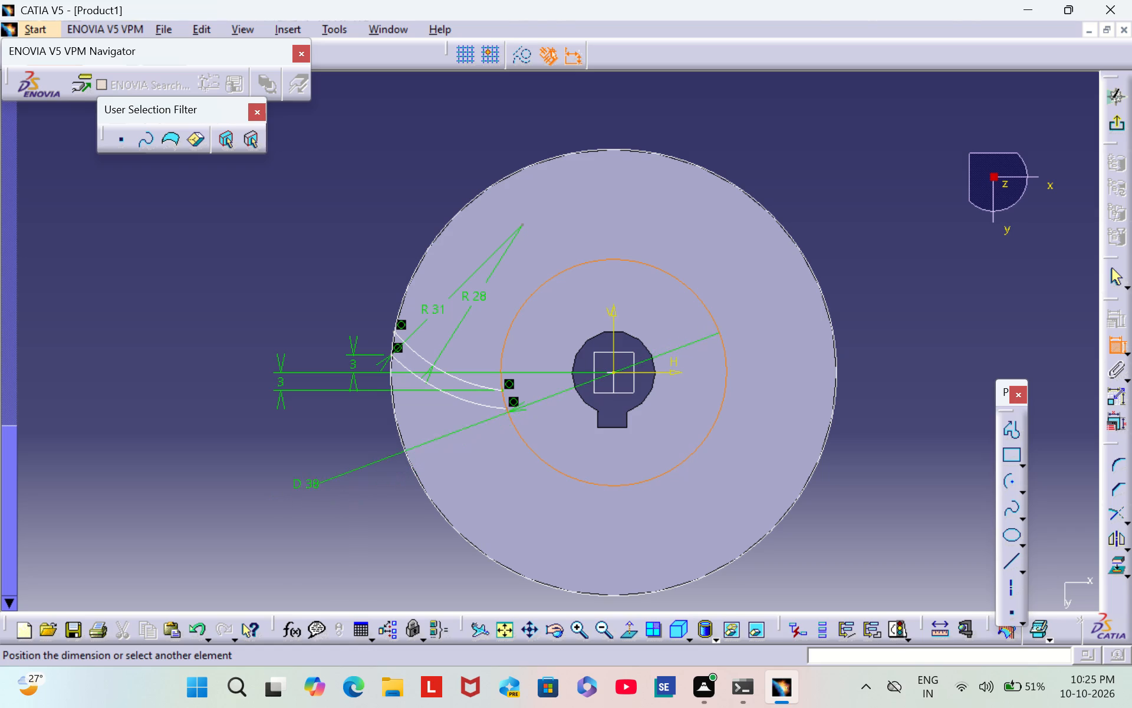
click(303, 483)
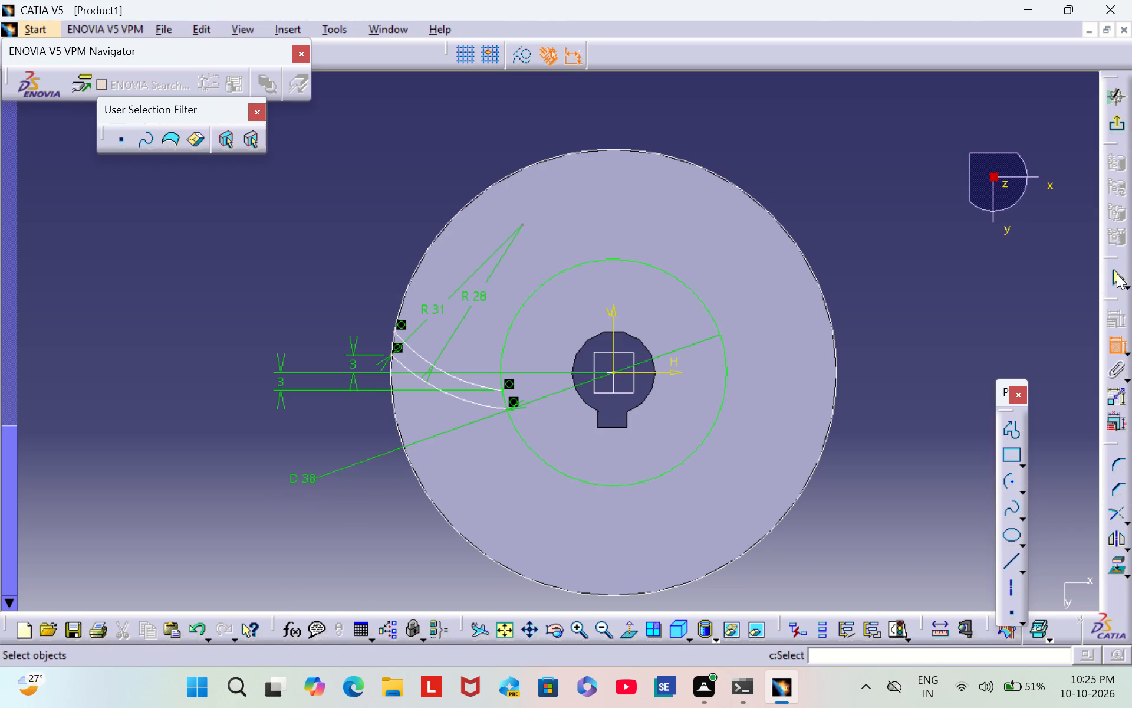
click(492, 182)
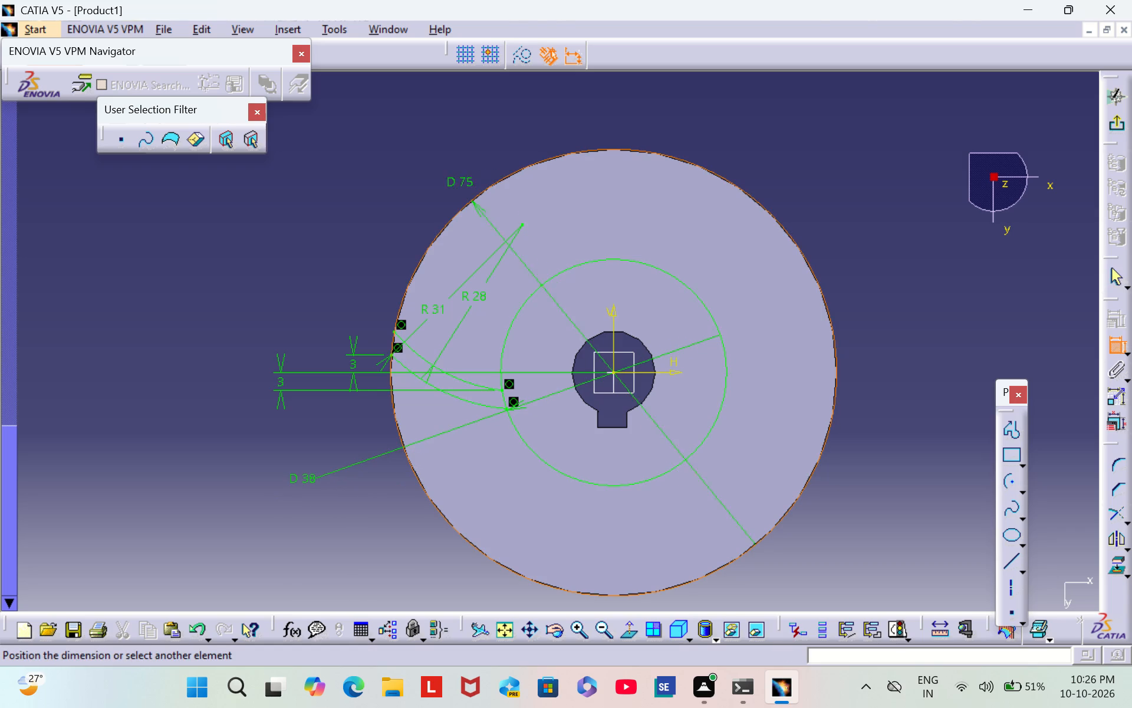
click(283, 199)
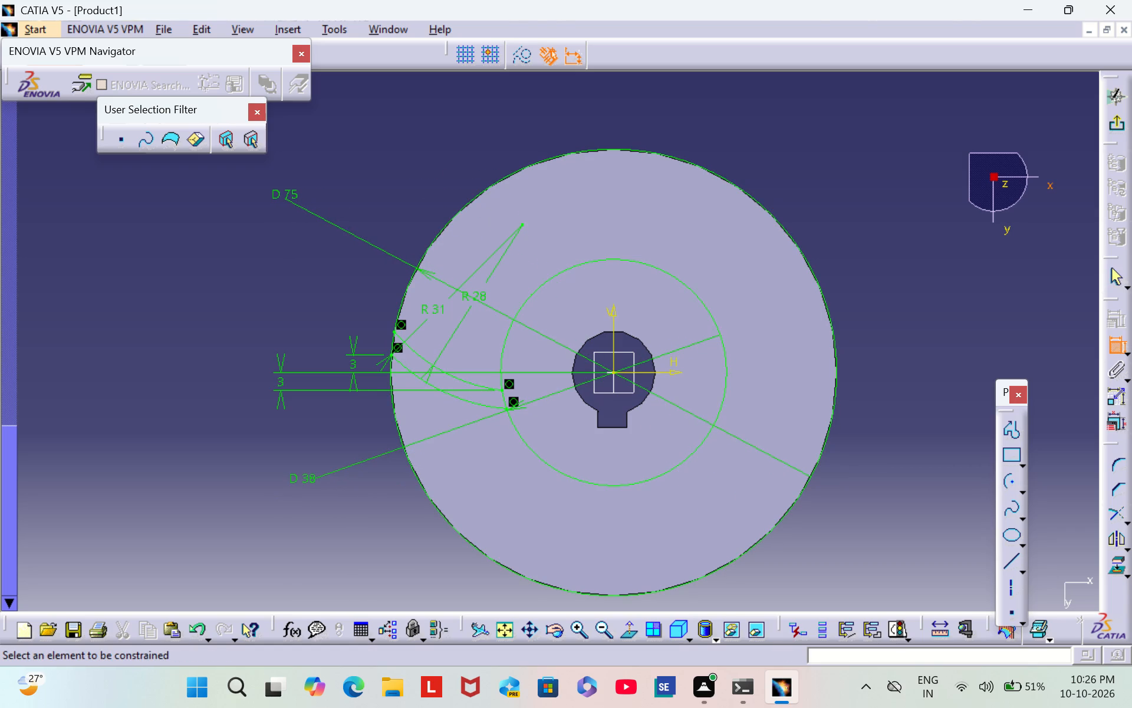
click(901, 312)
click(1118, 350)
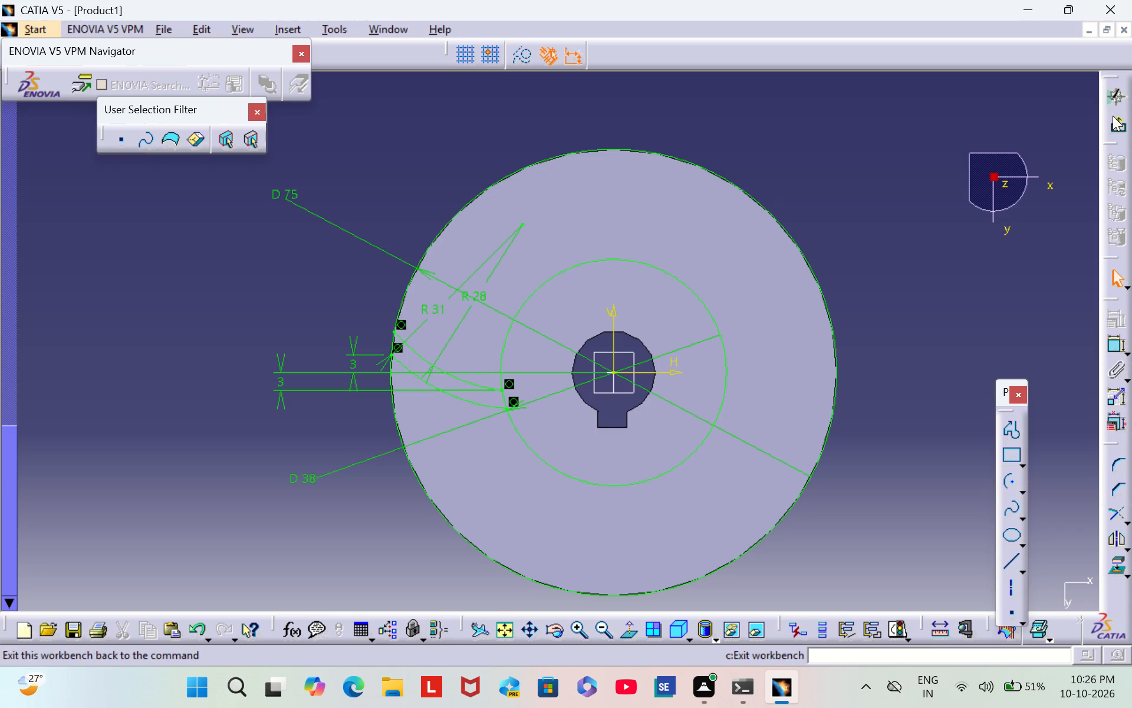
Exit the vane sketch and return to the 3D part.
click(1120, 127)
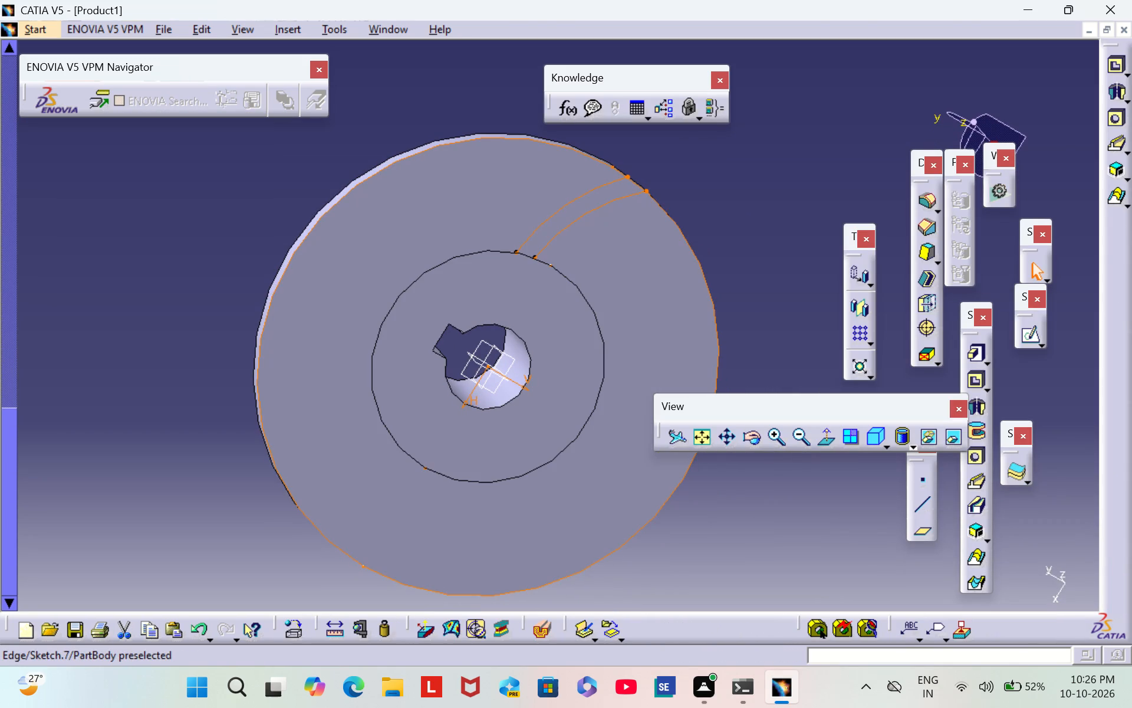
Reopen the vane sketch, inspect its 28 mm and 31 mm arcs, and return to the 3D part.
click(587, 300)
click(637, 280)
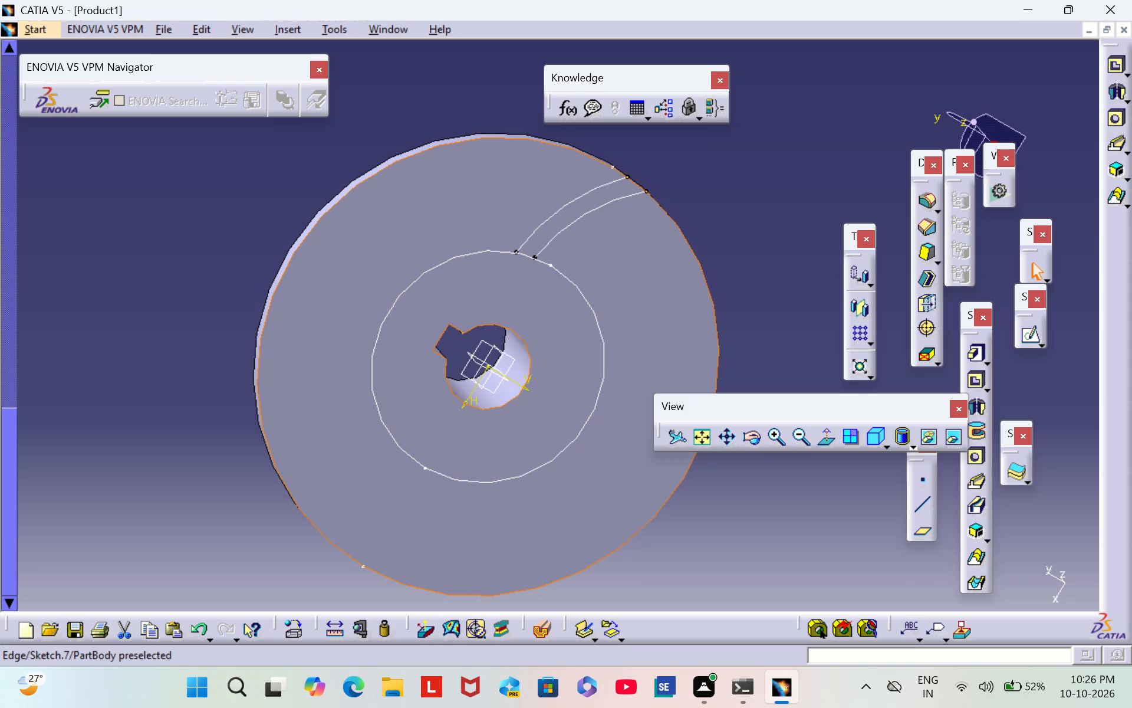
click(600, 204)
click(578, 198)
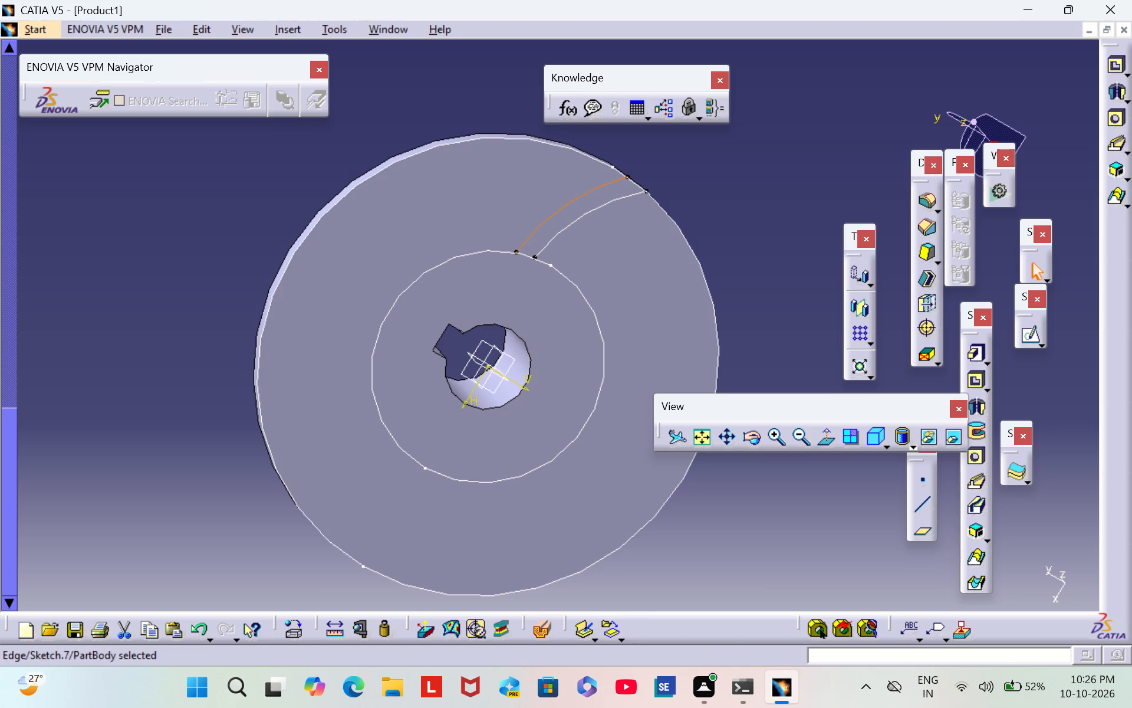
click(1025, 336)
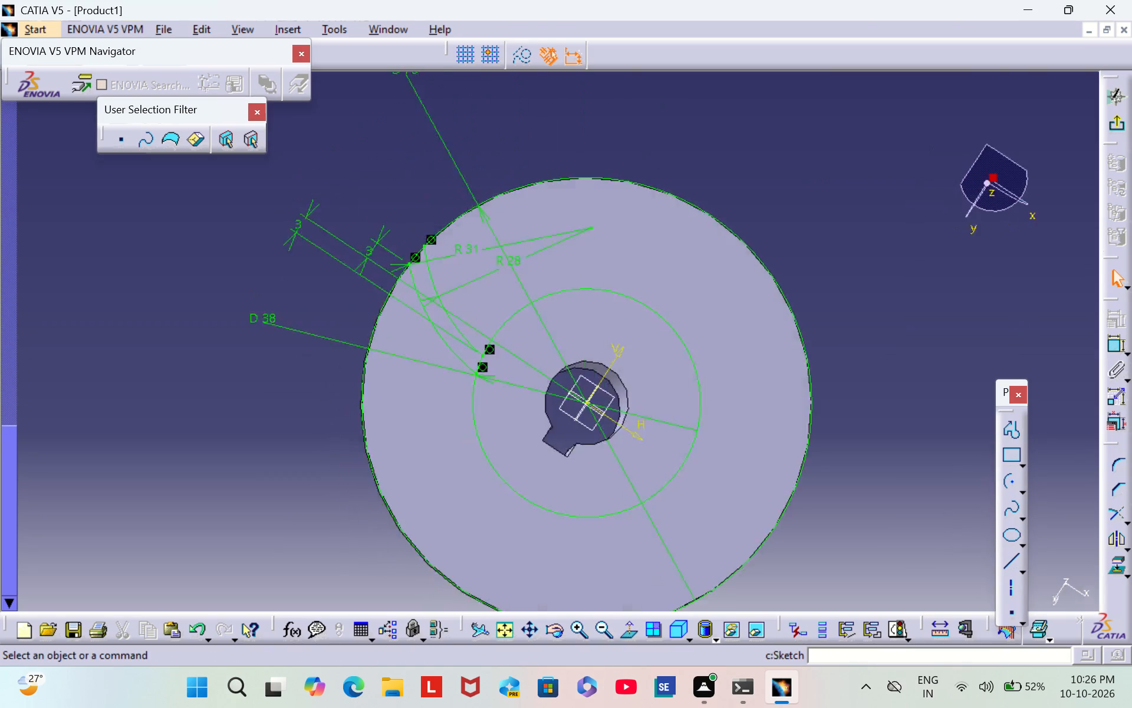
click(473, 387)
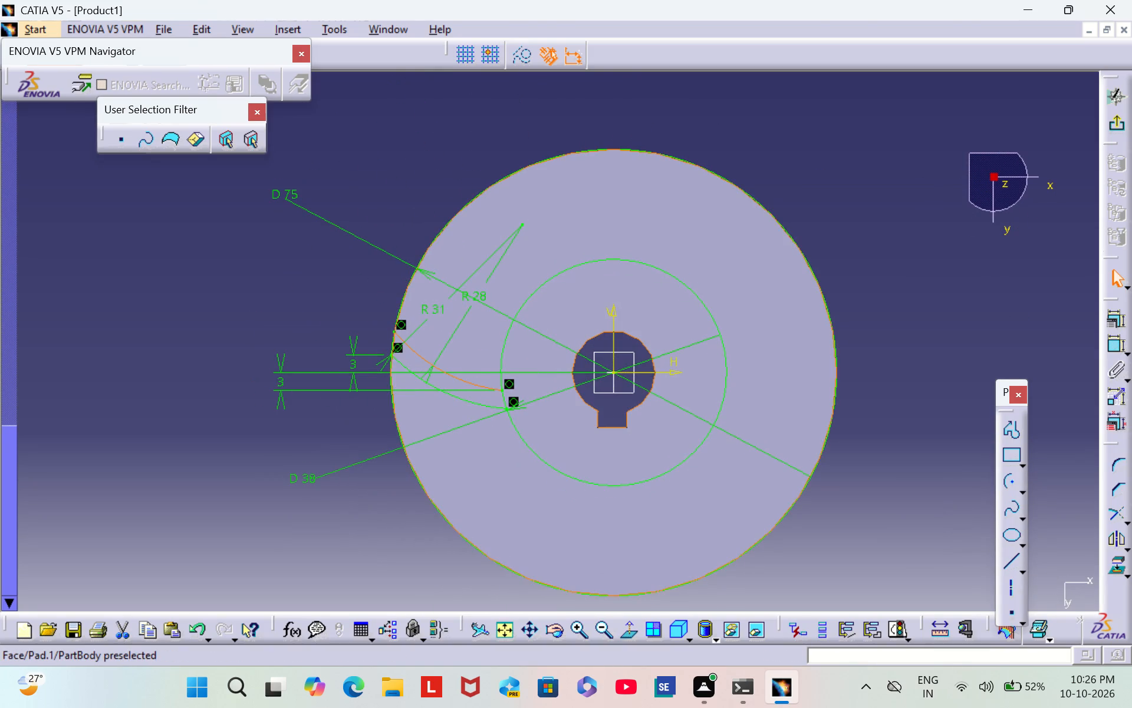
click(457, 396)
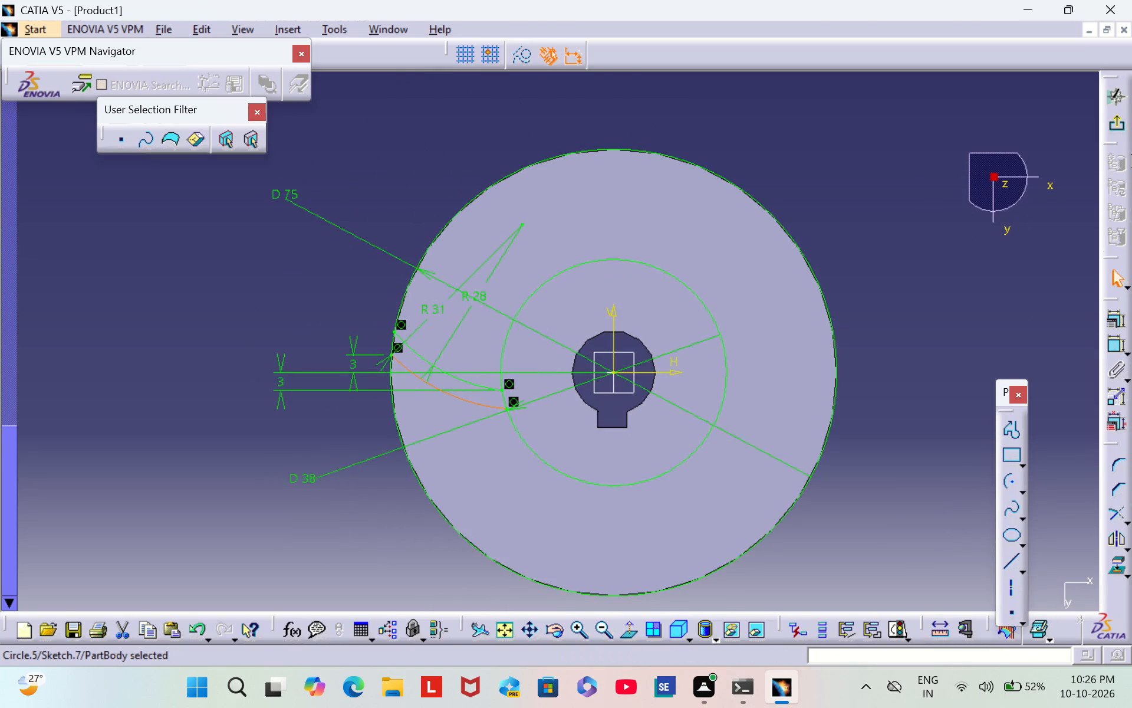
click(910, 202)
click(910, 202)
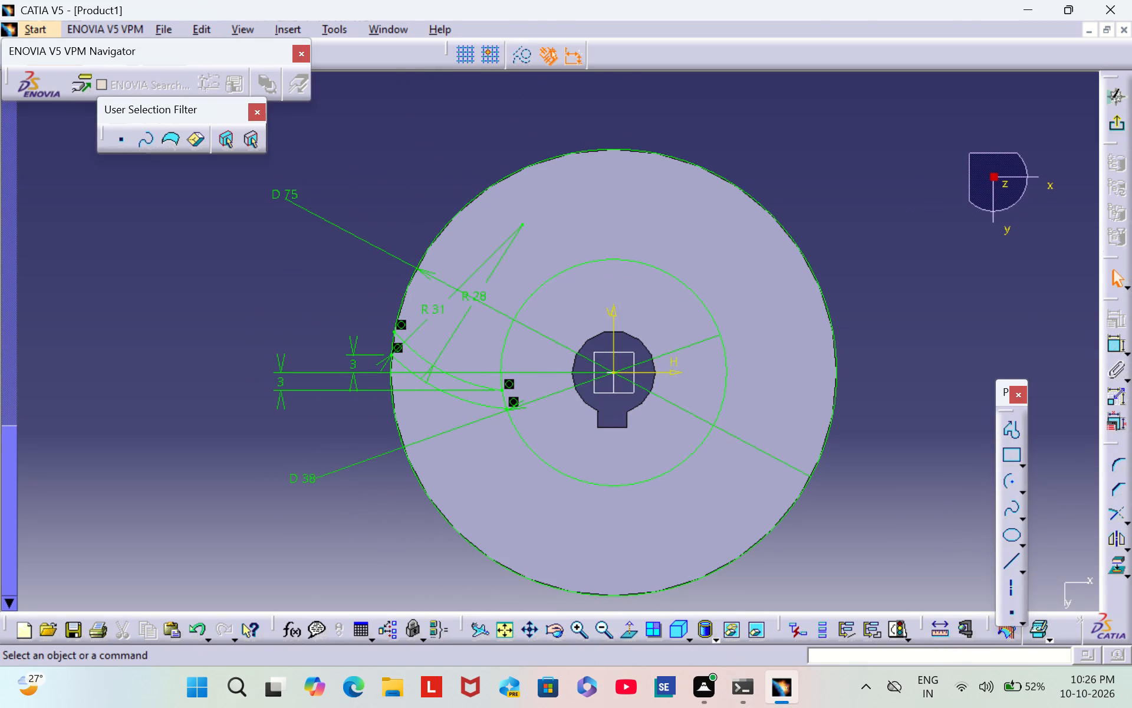
click(1117, 126)
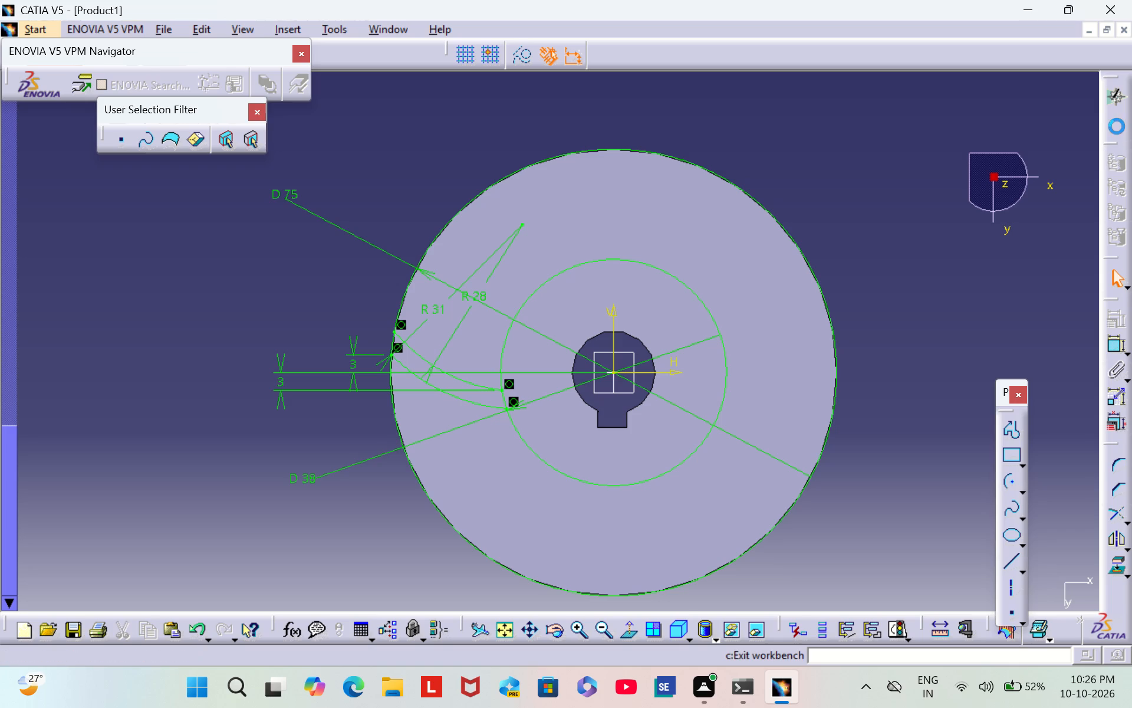
click(797, 202)
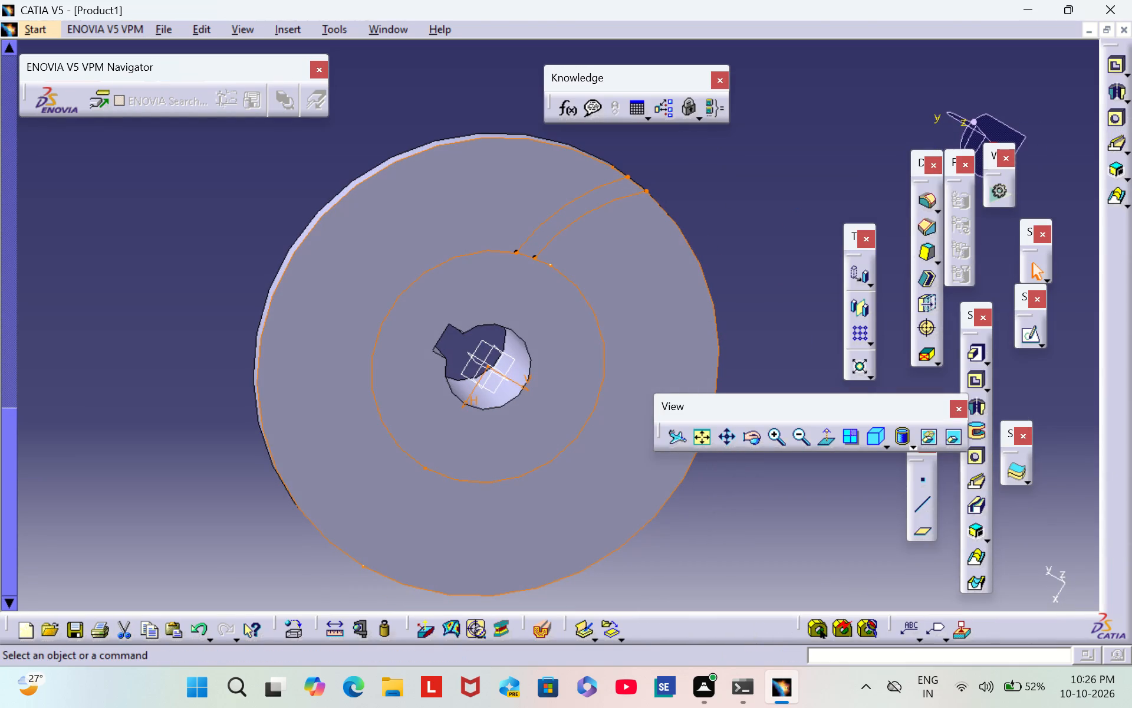
click(785, 168)
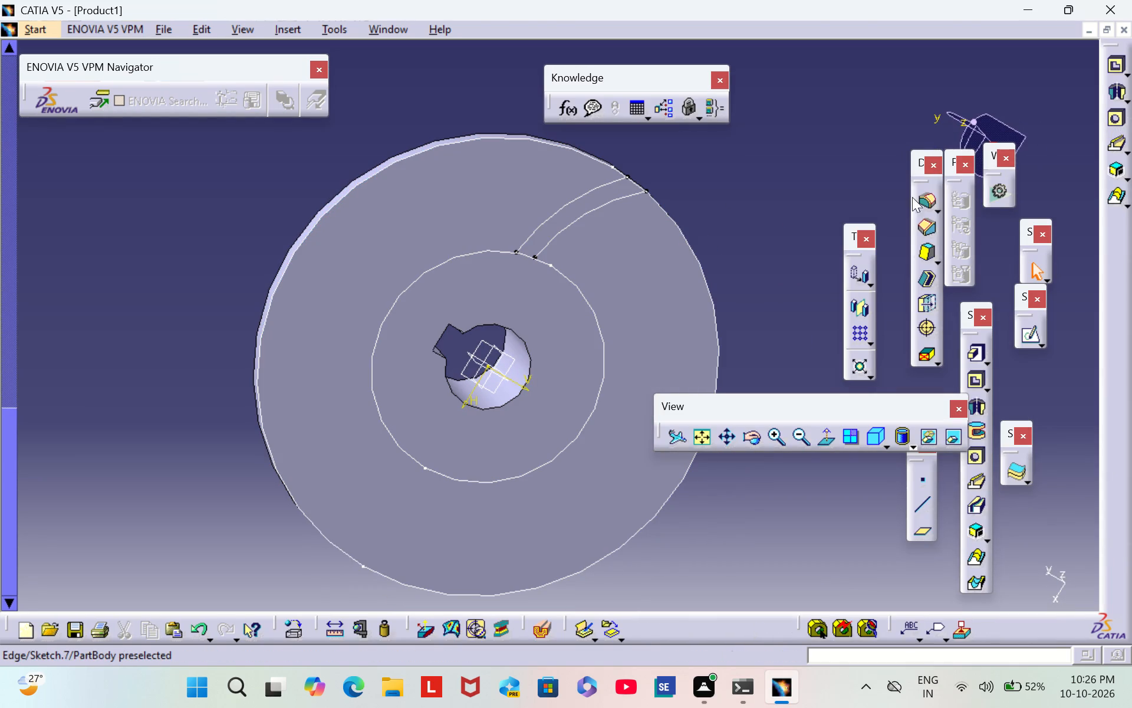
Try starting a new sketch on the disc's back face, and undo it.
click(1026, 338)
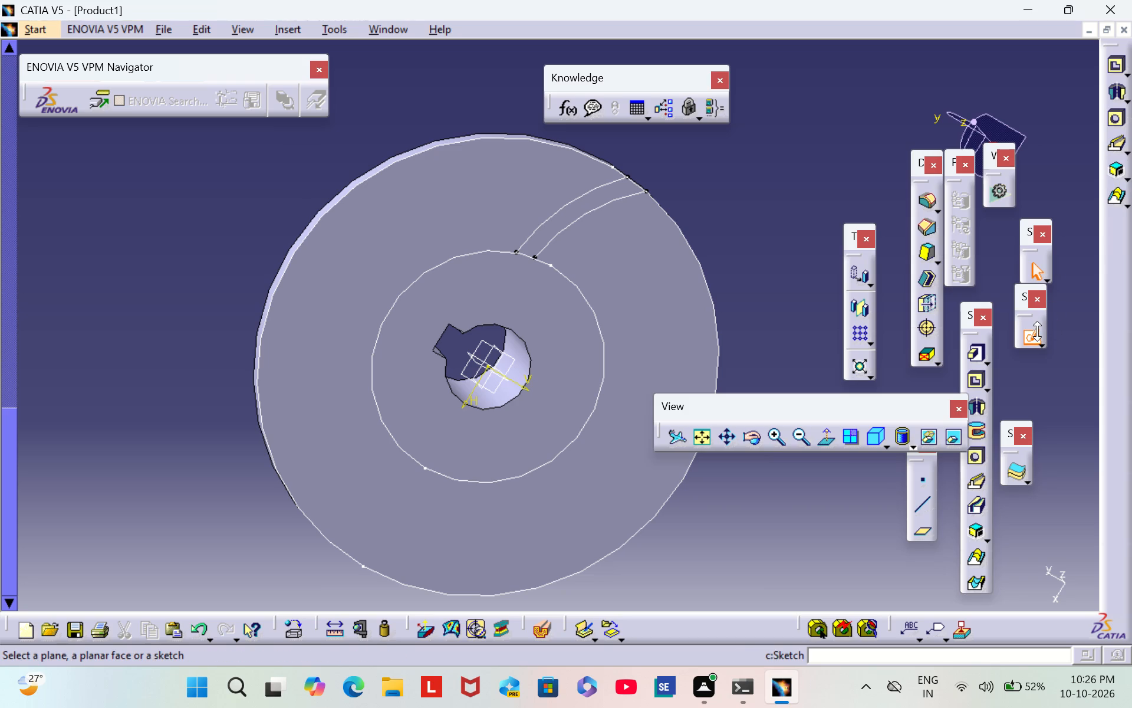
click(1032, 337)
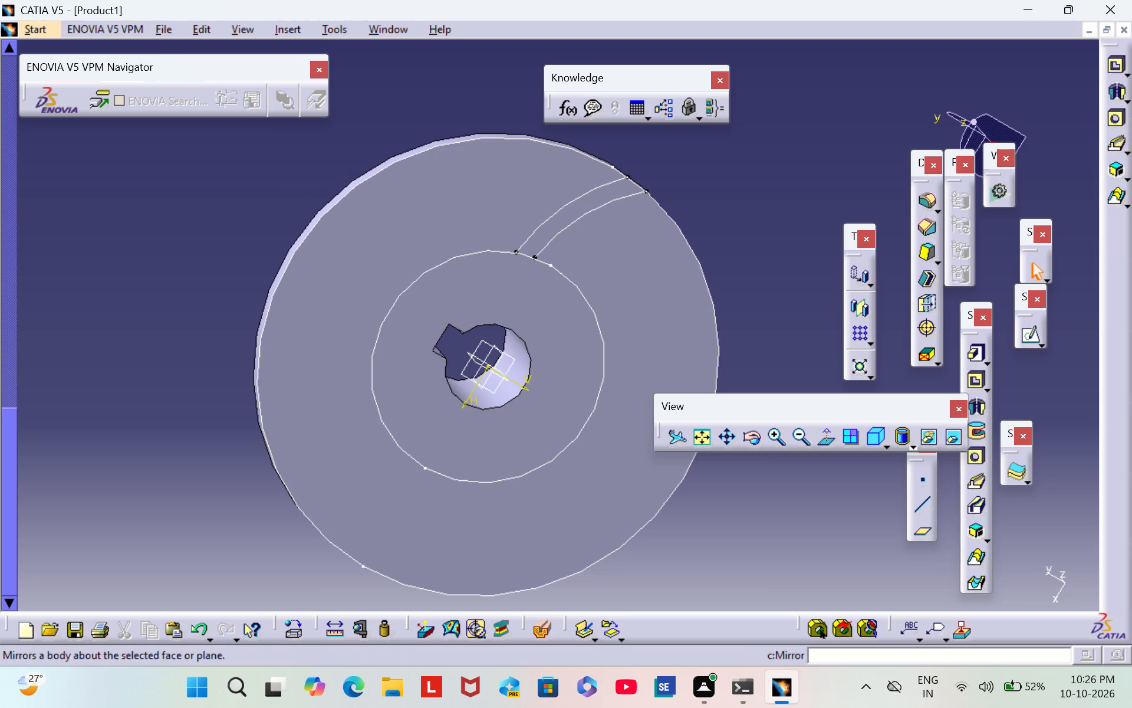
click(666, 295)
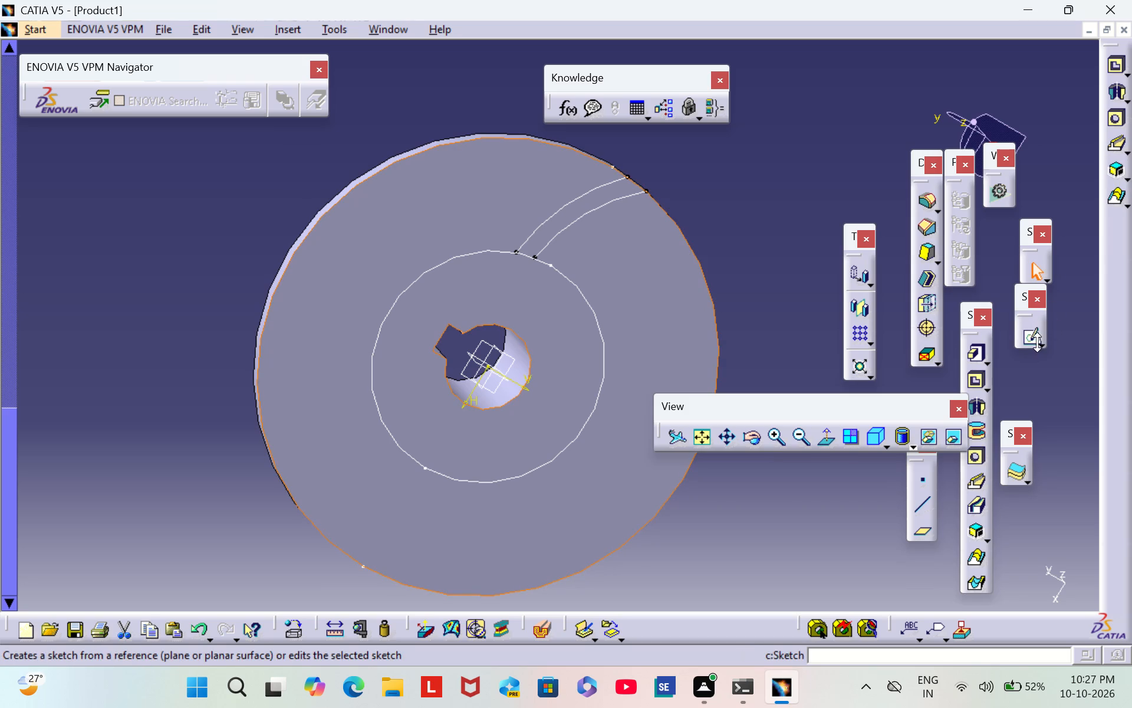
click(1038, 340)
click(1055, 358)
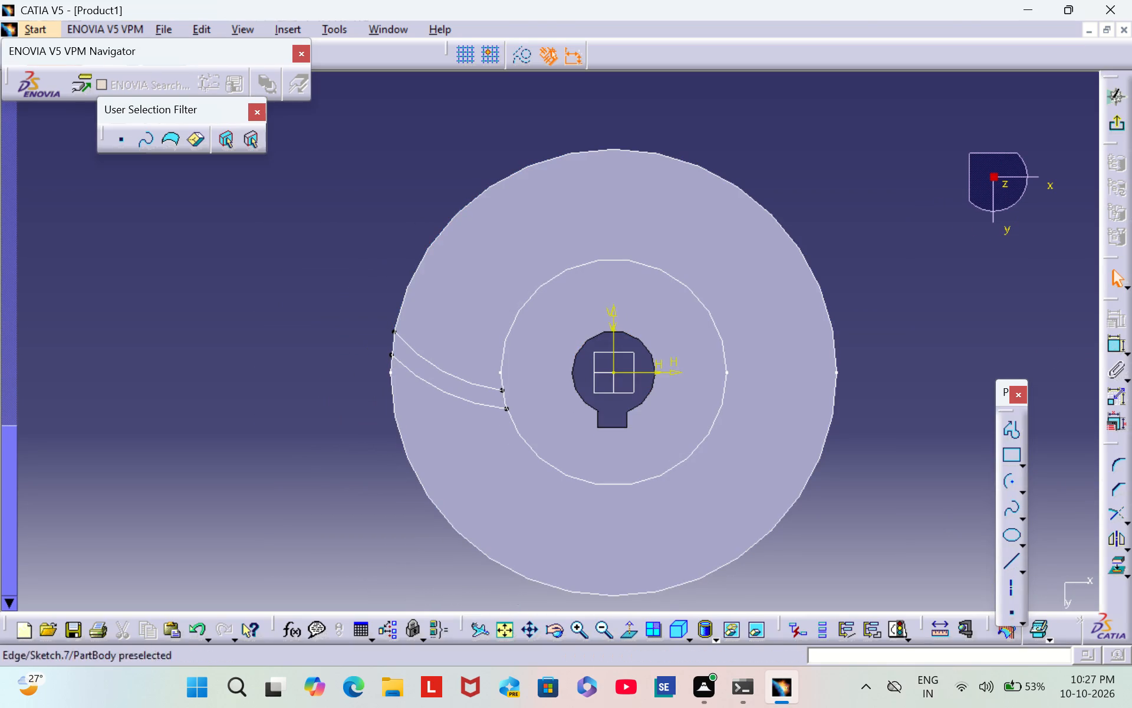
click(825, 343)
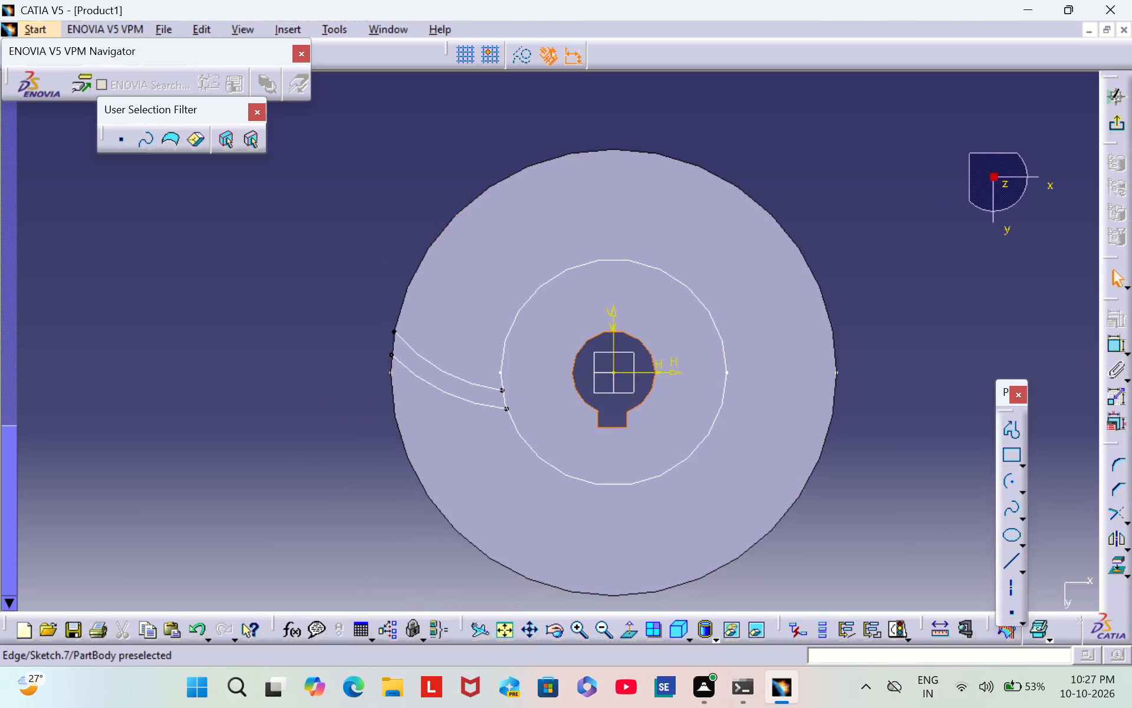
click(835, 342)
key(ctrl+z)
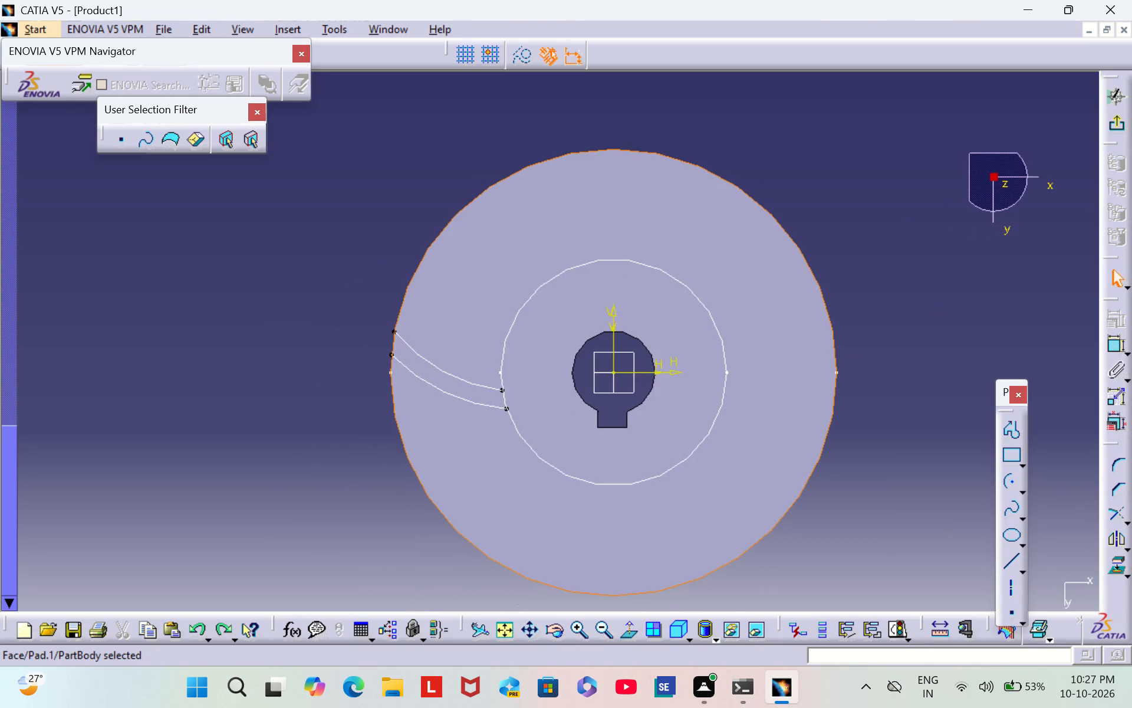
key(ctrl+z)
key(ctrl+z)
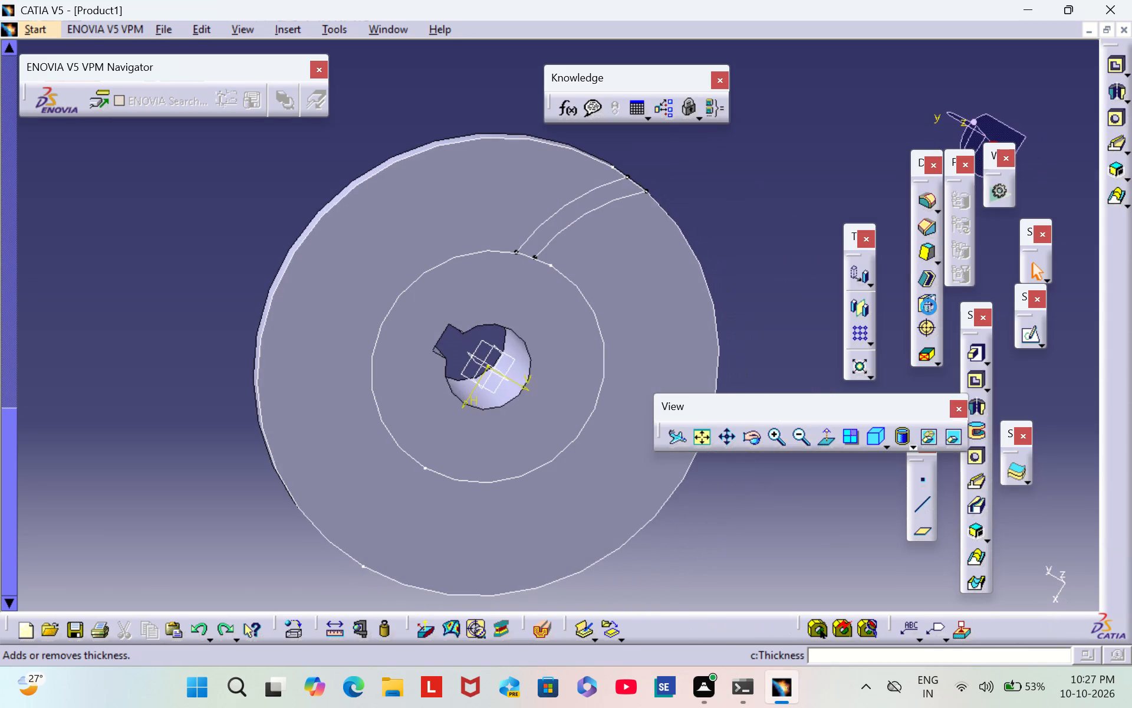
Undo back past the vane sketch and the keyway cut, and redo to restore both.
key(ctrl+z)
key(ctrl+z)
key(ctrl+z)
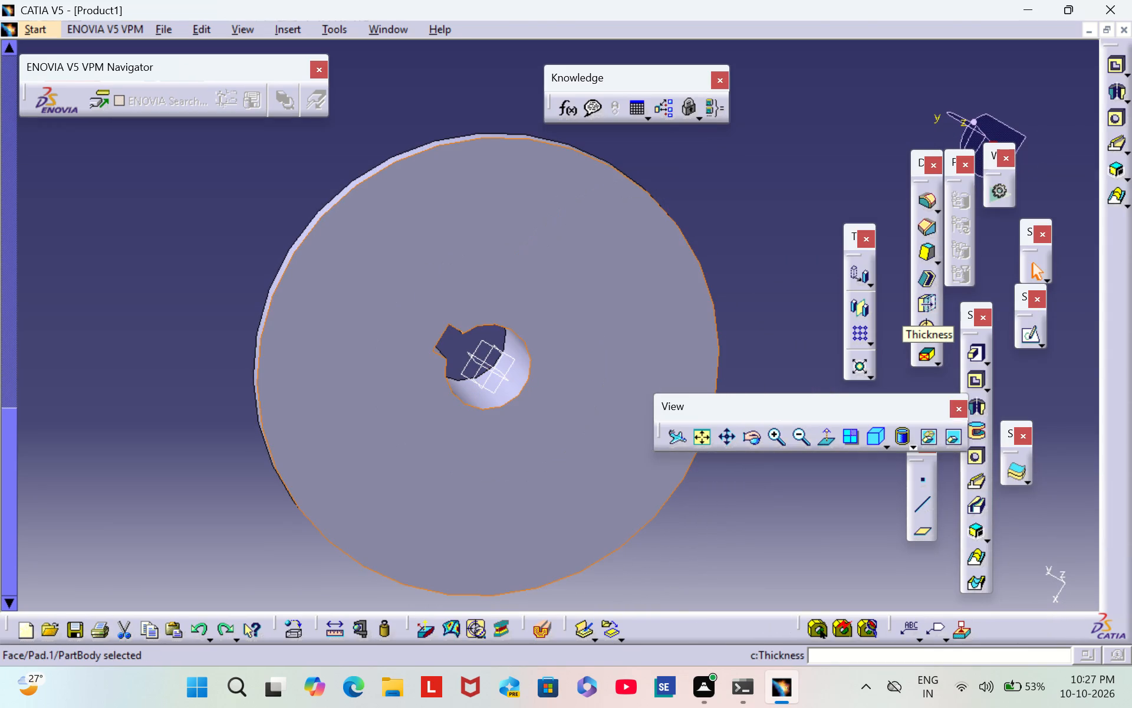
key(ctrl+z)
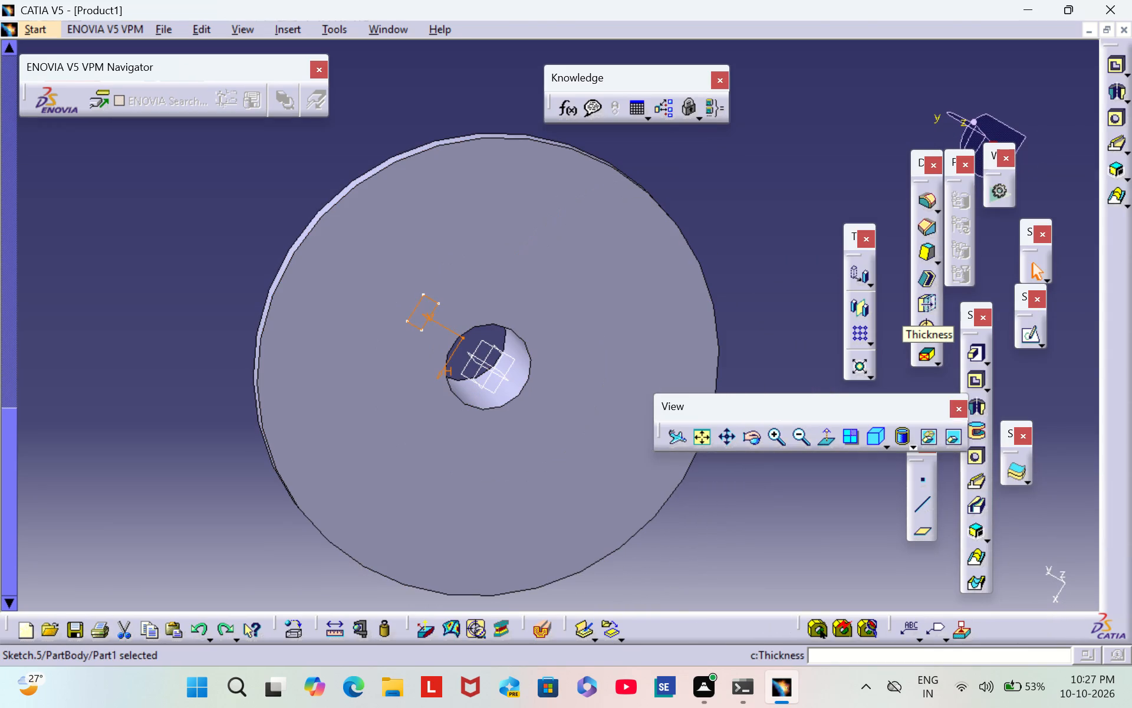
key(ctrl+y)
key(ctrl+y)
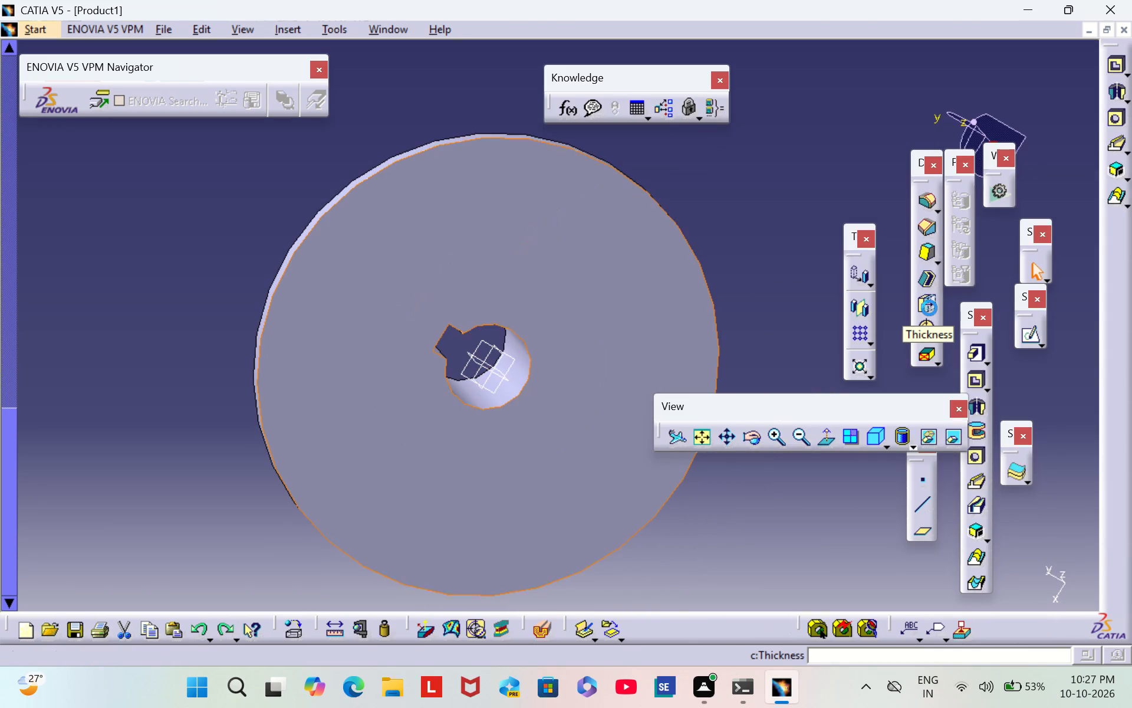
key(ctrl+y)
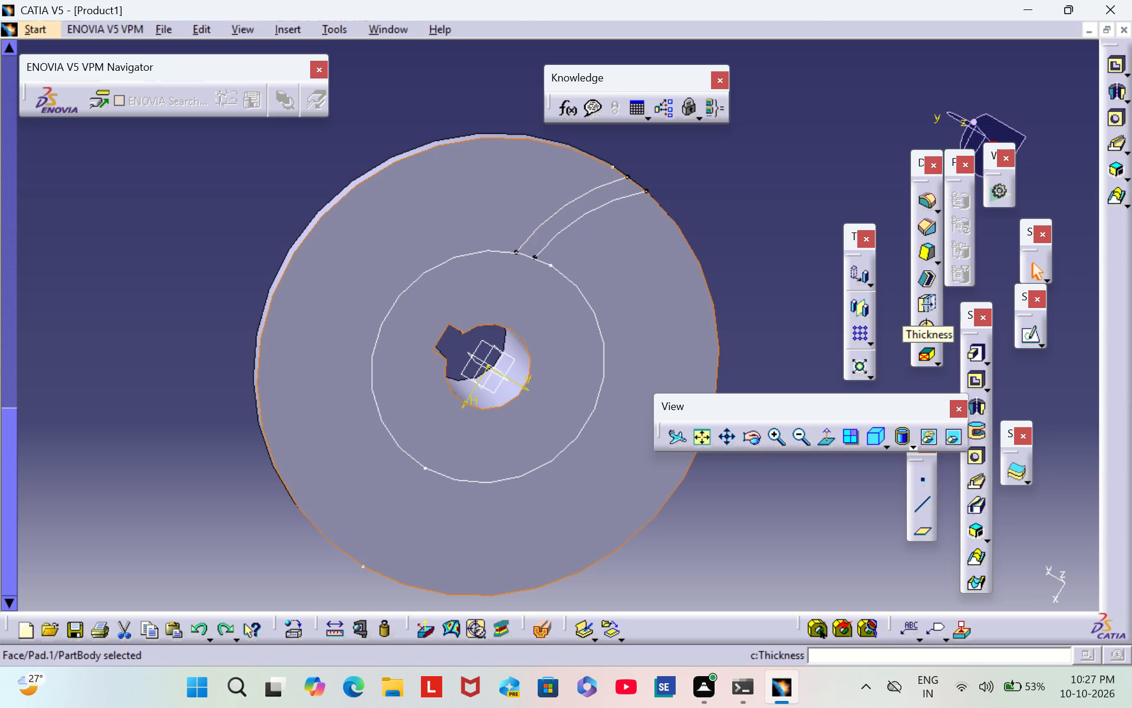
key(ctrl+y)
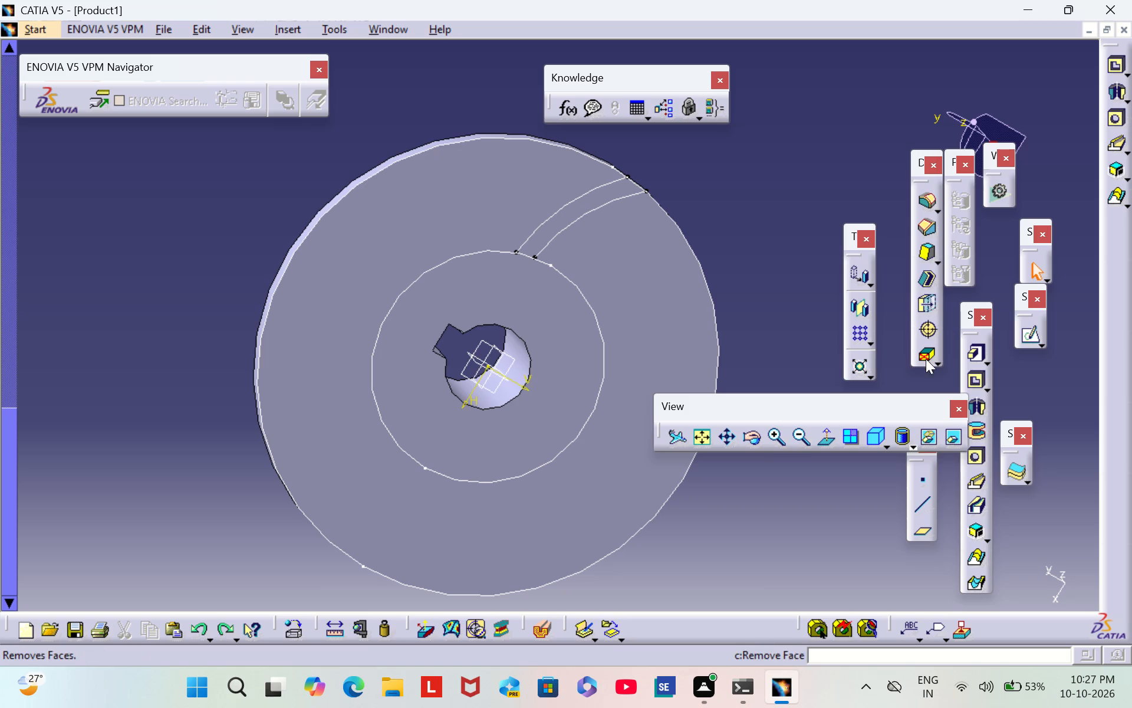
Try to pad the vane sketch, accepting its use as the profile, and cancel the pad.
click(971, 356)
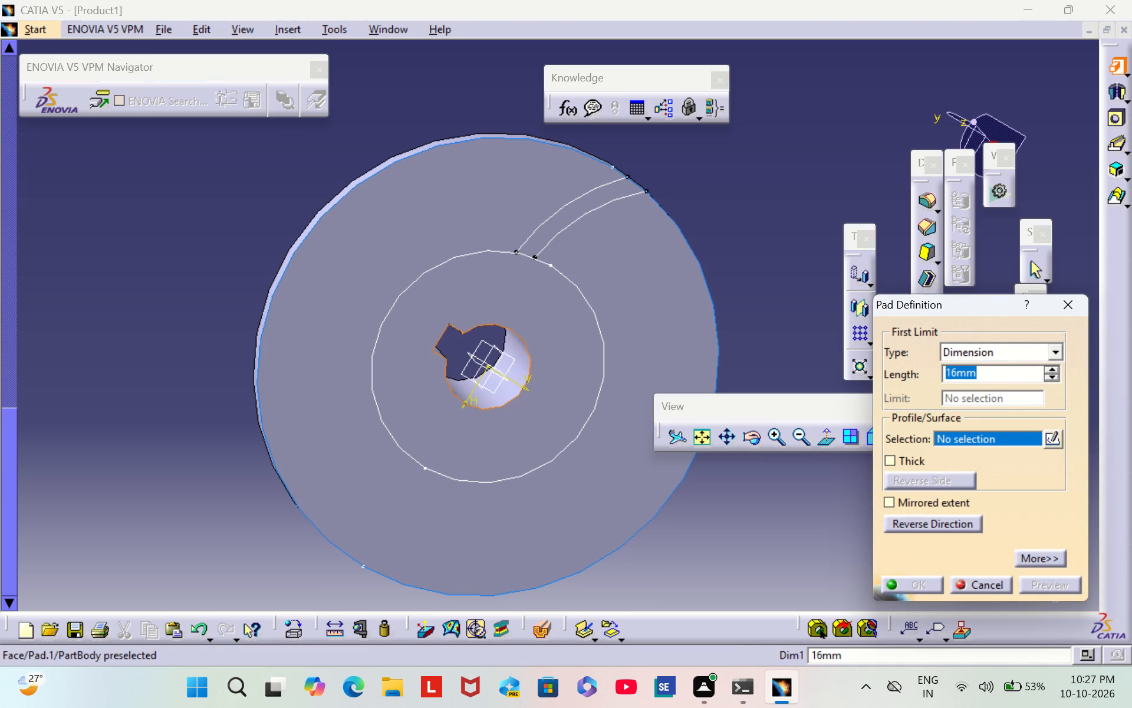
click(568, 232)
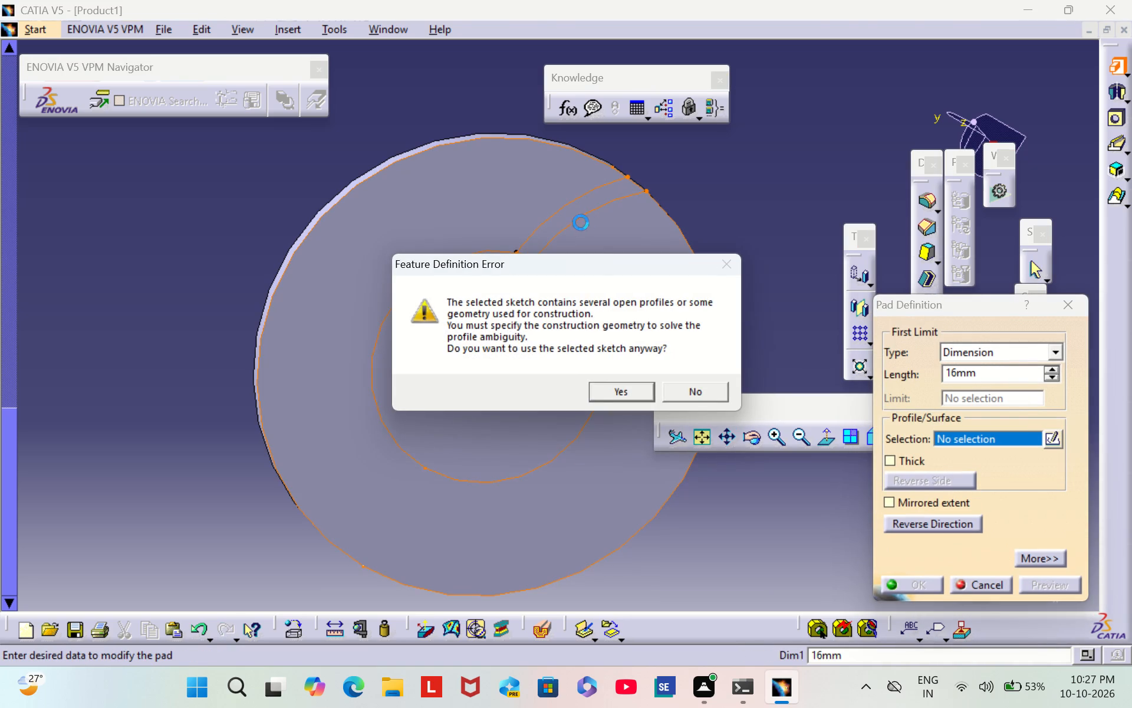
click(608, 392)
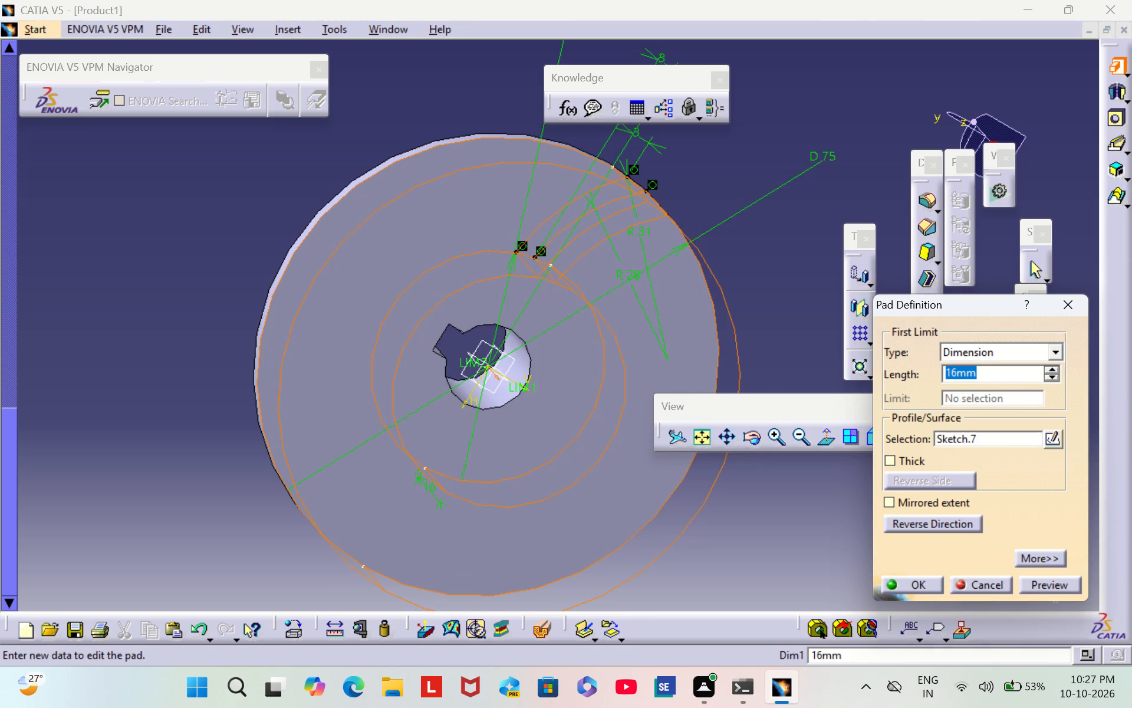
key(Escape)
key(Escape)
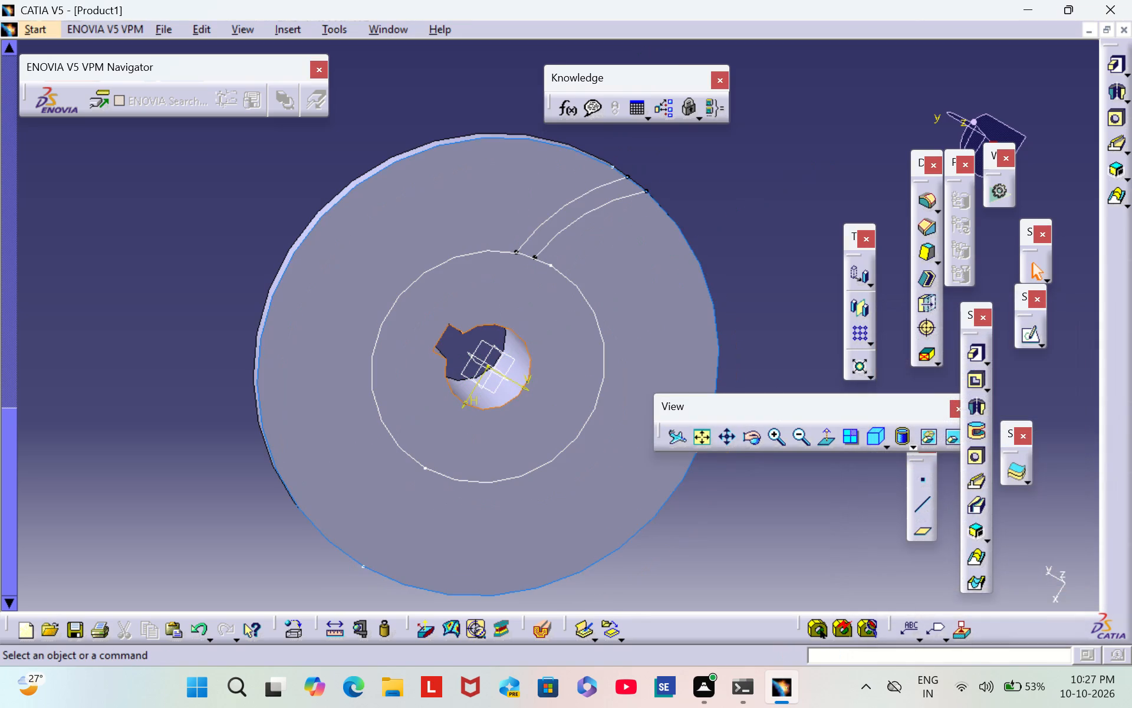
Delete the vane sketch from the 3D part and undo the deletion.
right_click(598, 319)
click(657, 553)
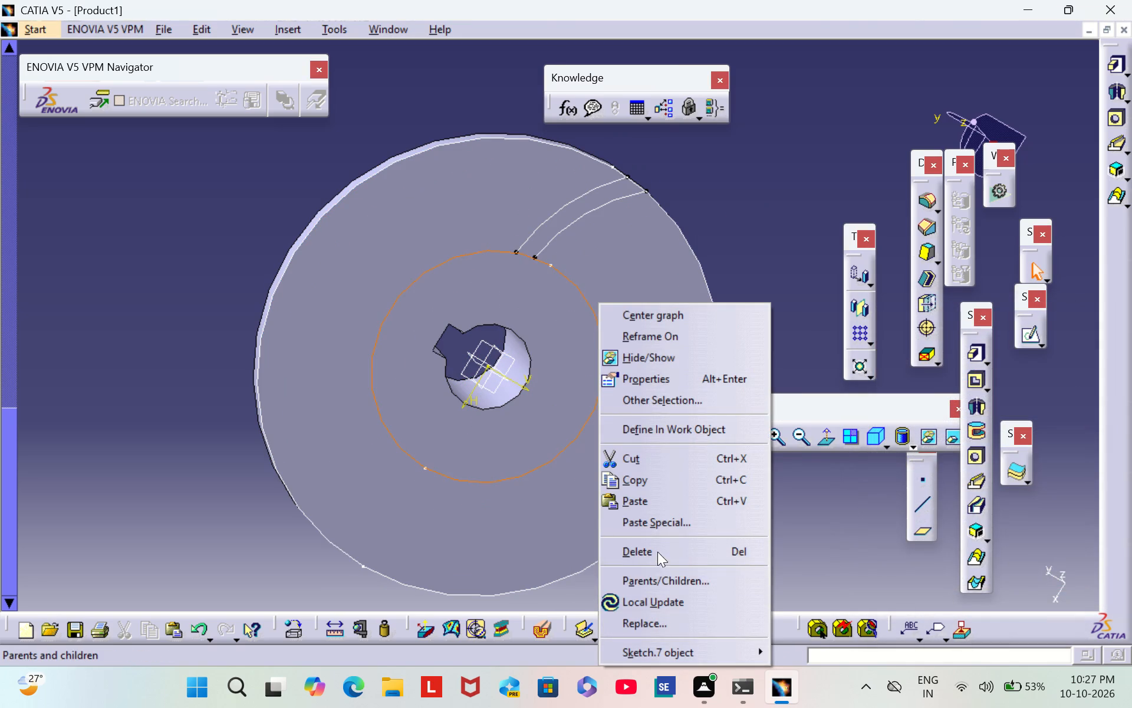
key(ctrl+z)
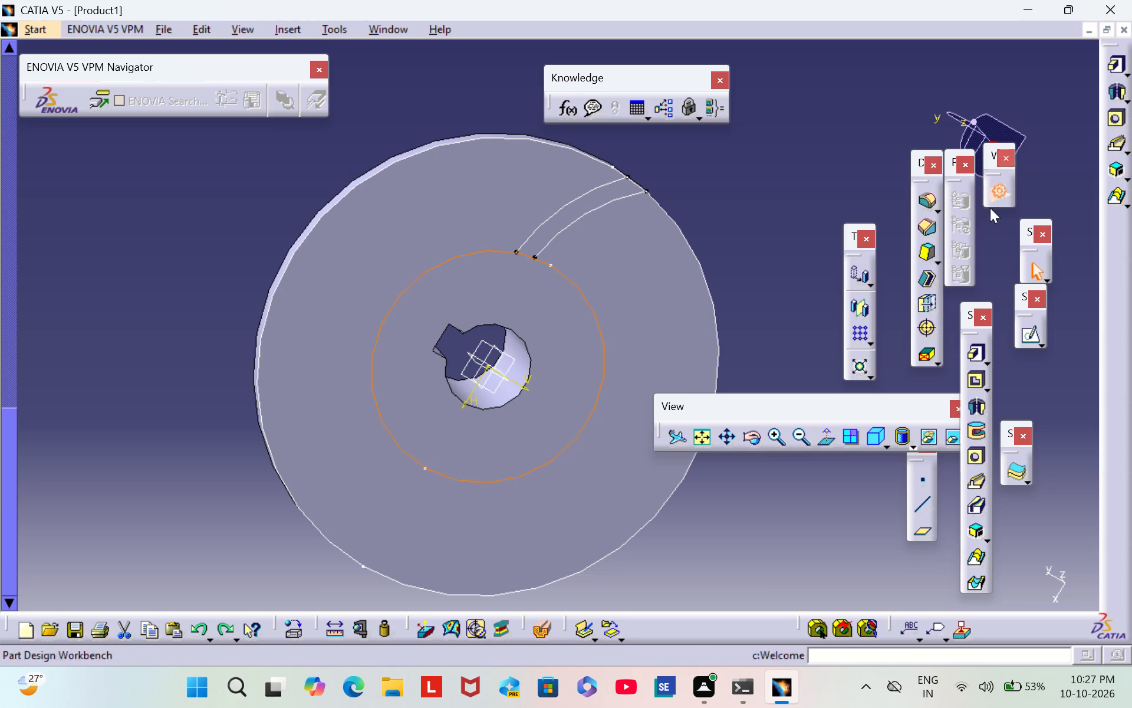
Reopen the vane sketch for editing.
click(1027, 339)
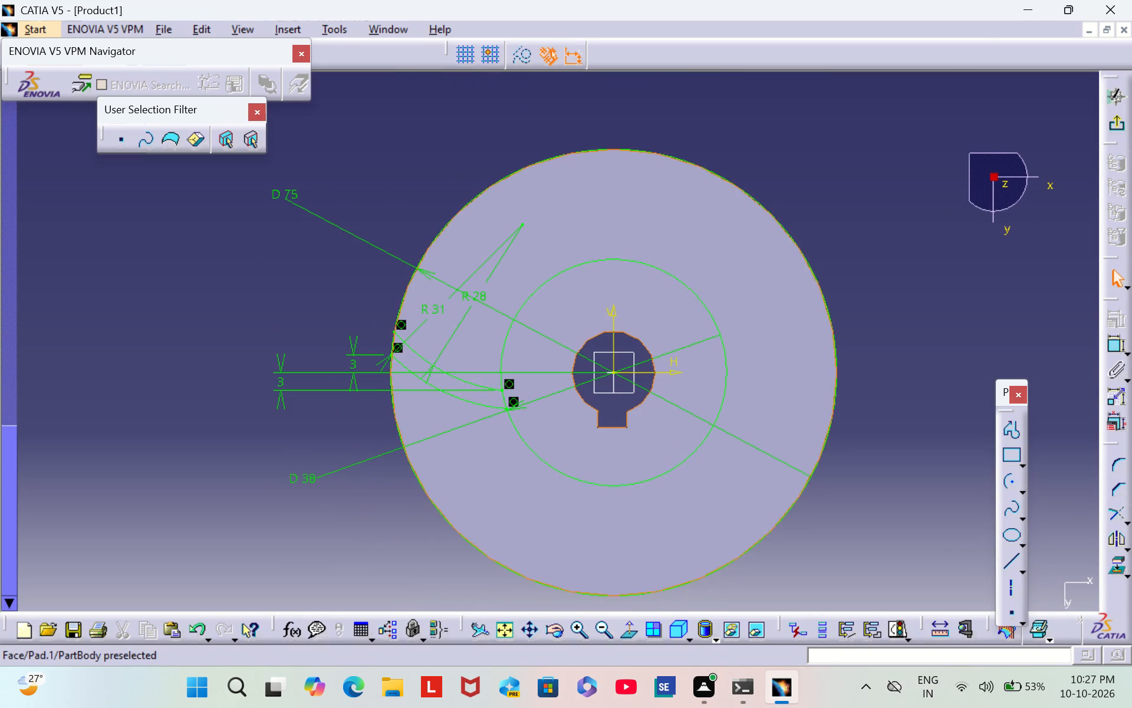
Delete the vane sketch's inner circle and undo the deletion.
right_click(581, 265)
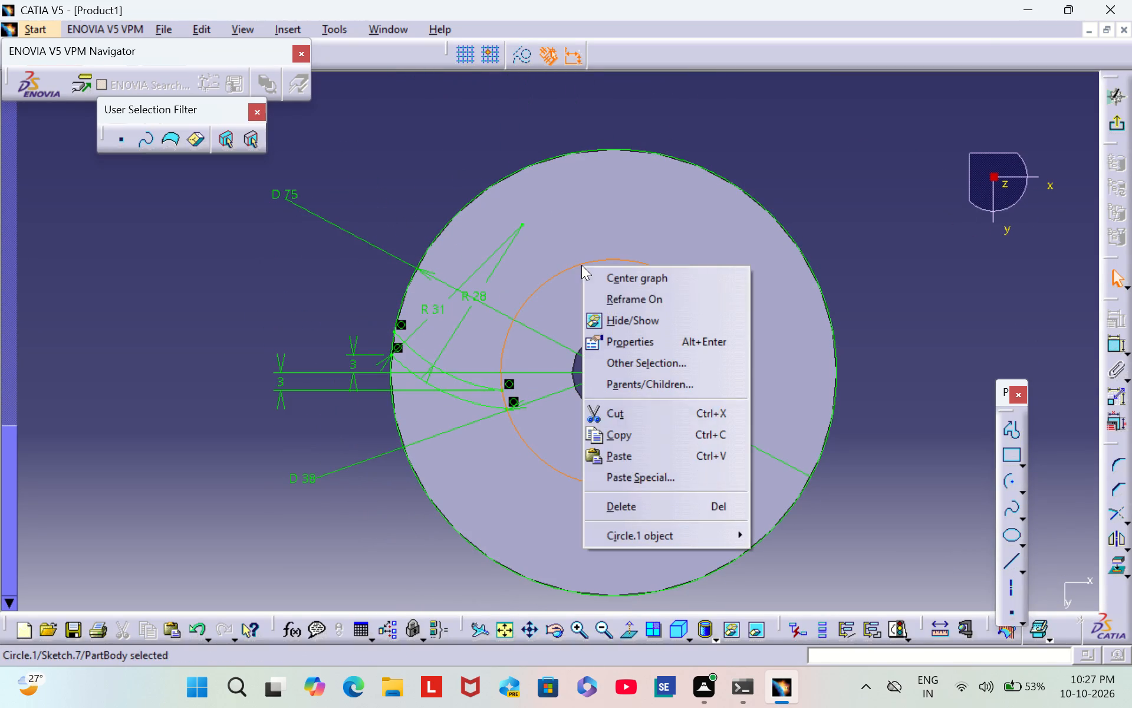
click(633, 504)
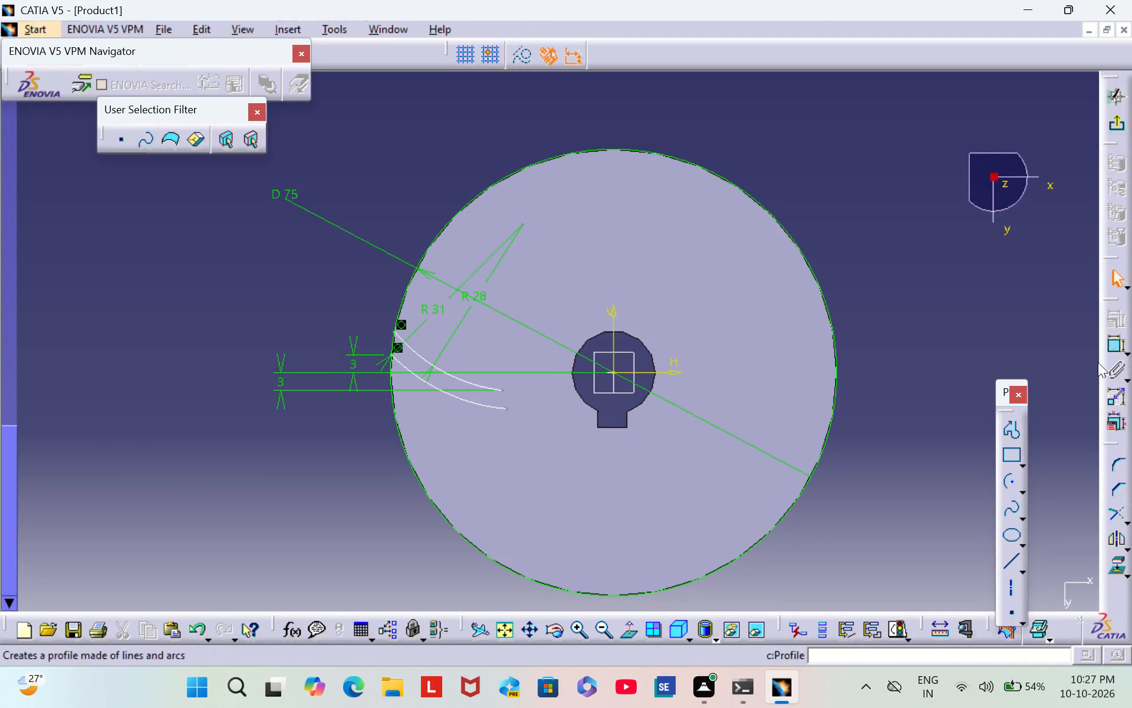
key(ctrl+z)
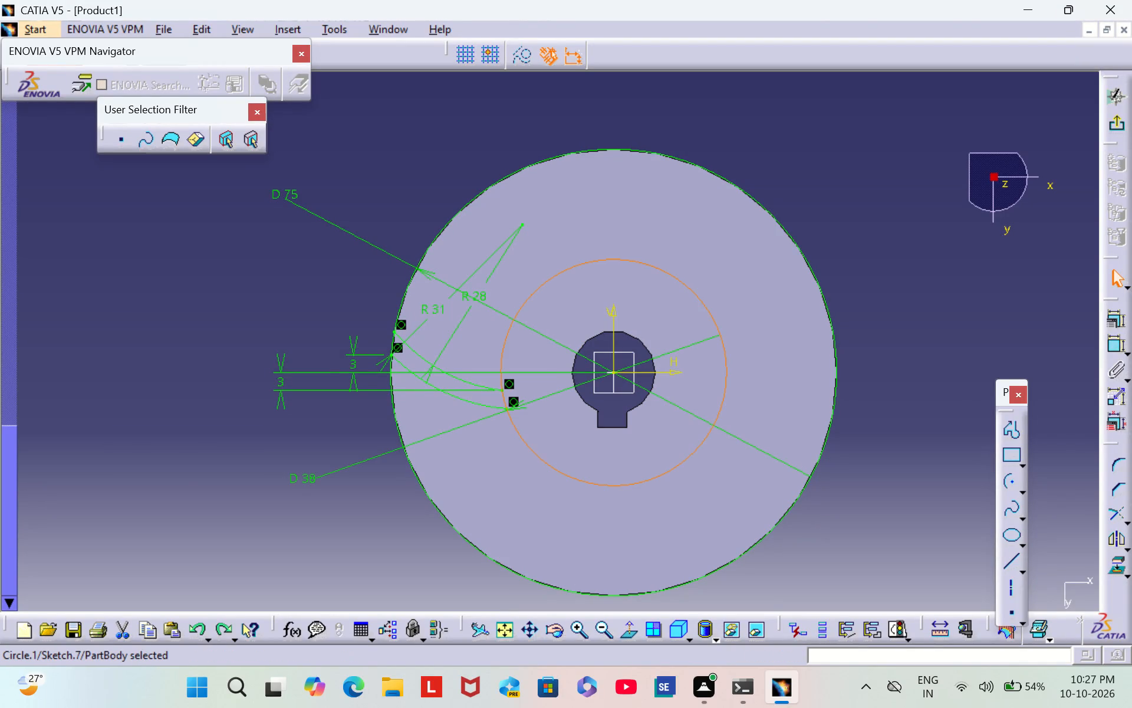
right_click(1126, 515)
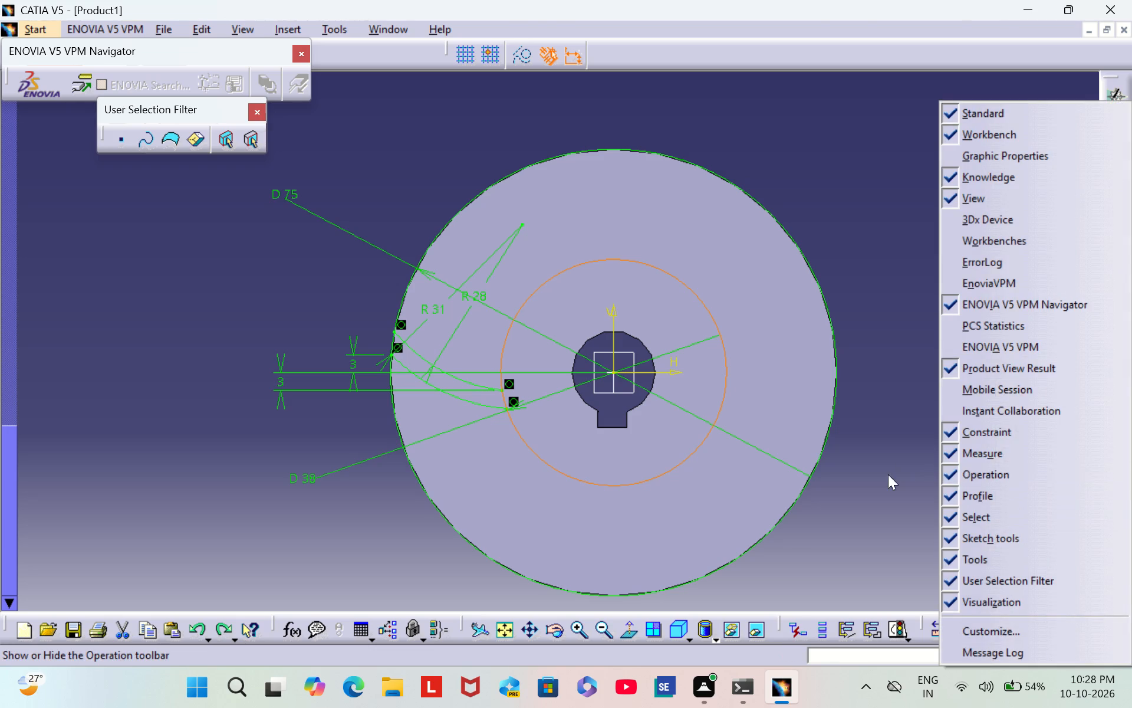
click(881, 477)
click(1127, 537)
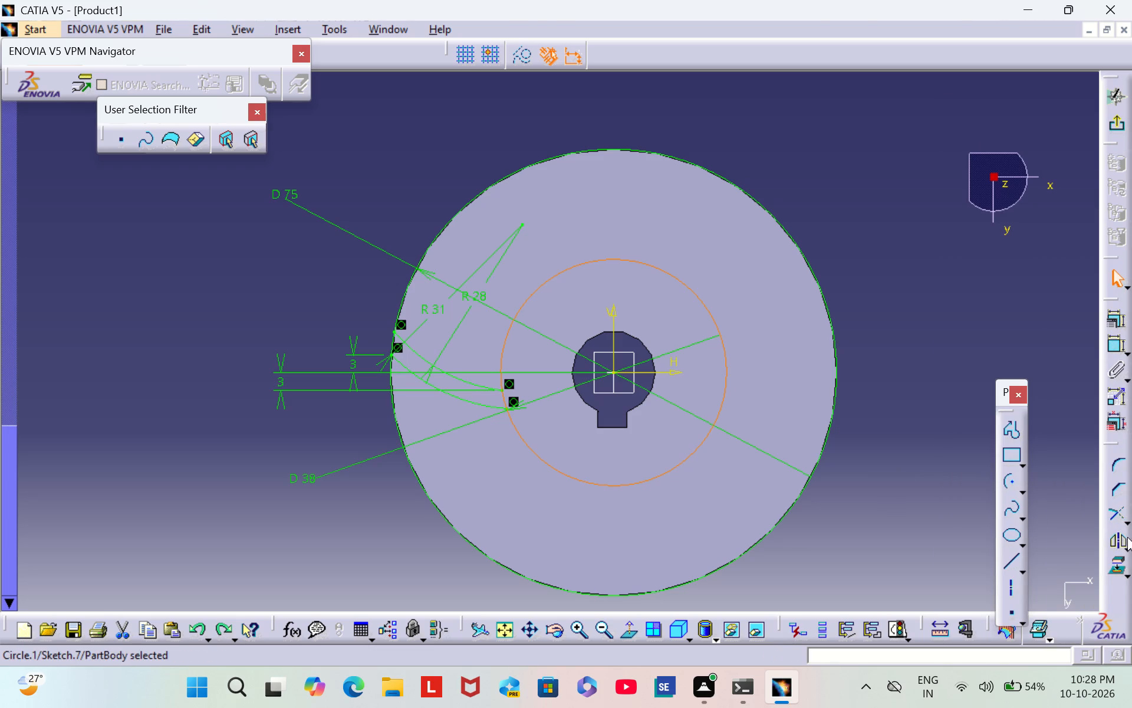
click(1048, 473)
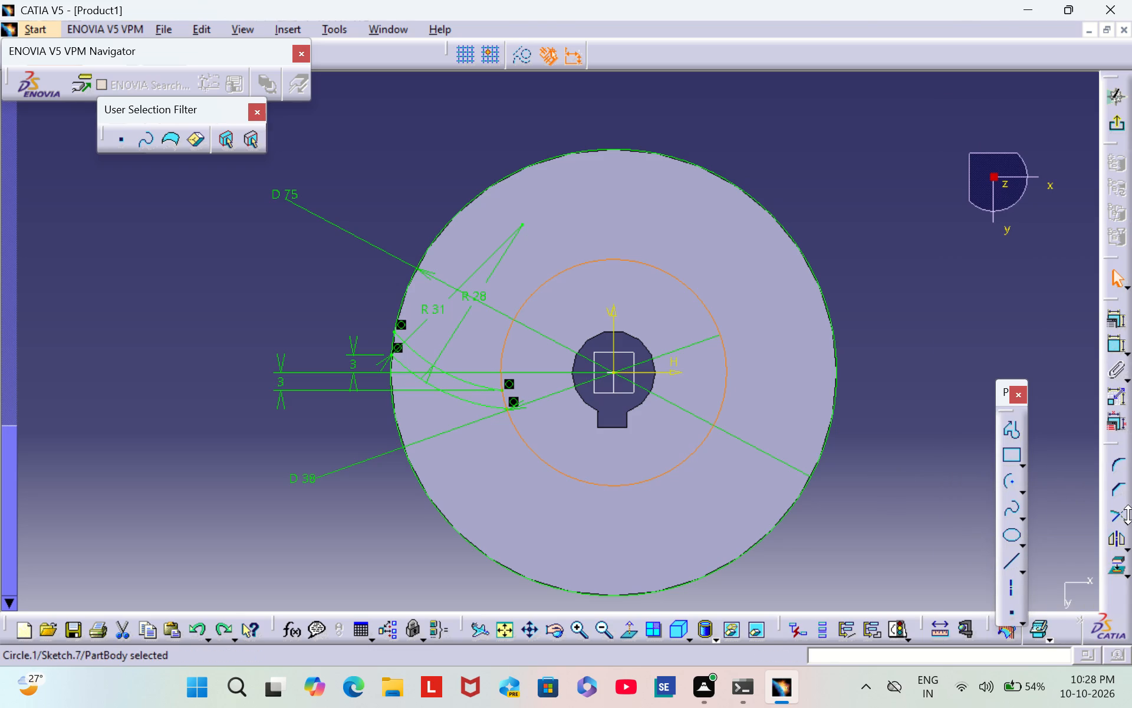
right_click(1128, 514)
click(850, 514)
Quick-trim the 38 mm inner and 75 mm outer circles down to the arcs that close the curved vane profile, and exit the sketch.
click(1130, 510)
click(1063, 531)
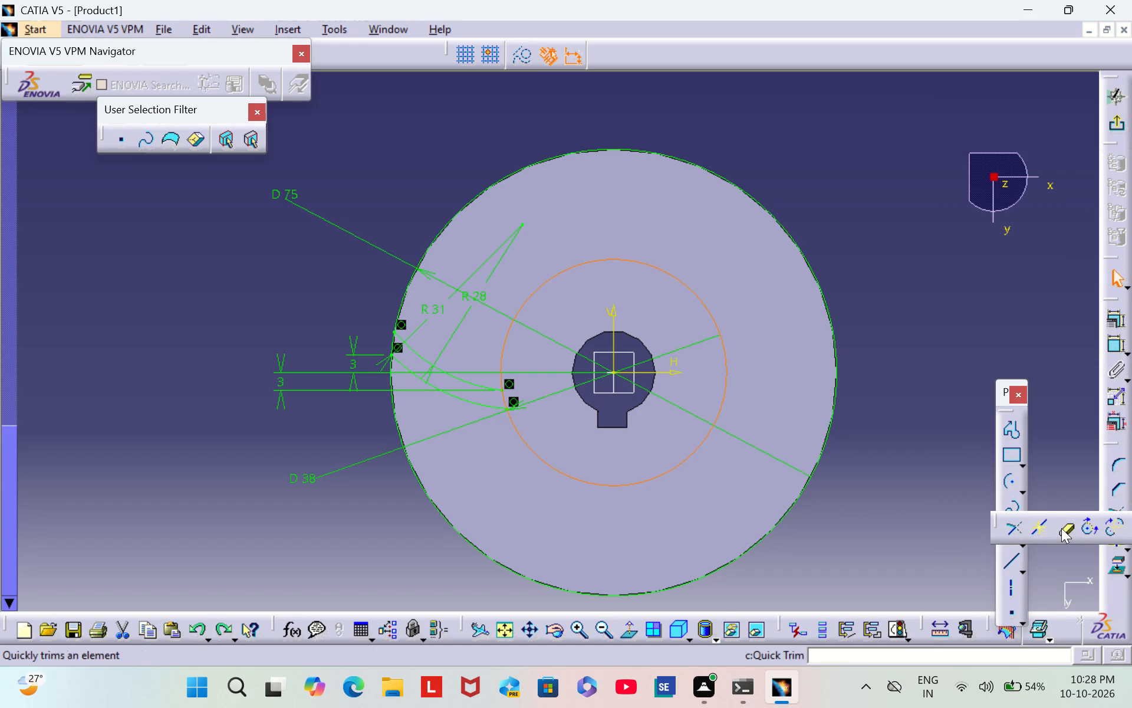
click(712, 322)
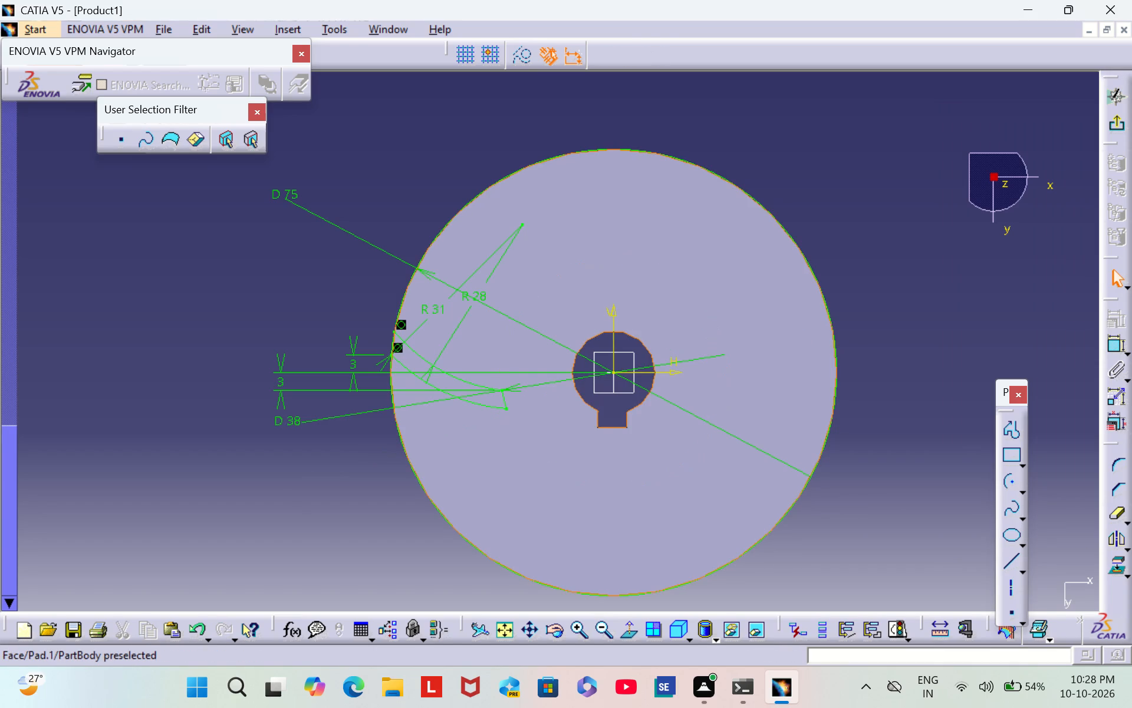
click(794, 243)
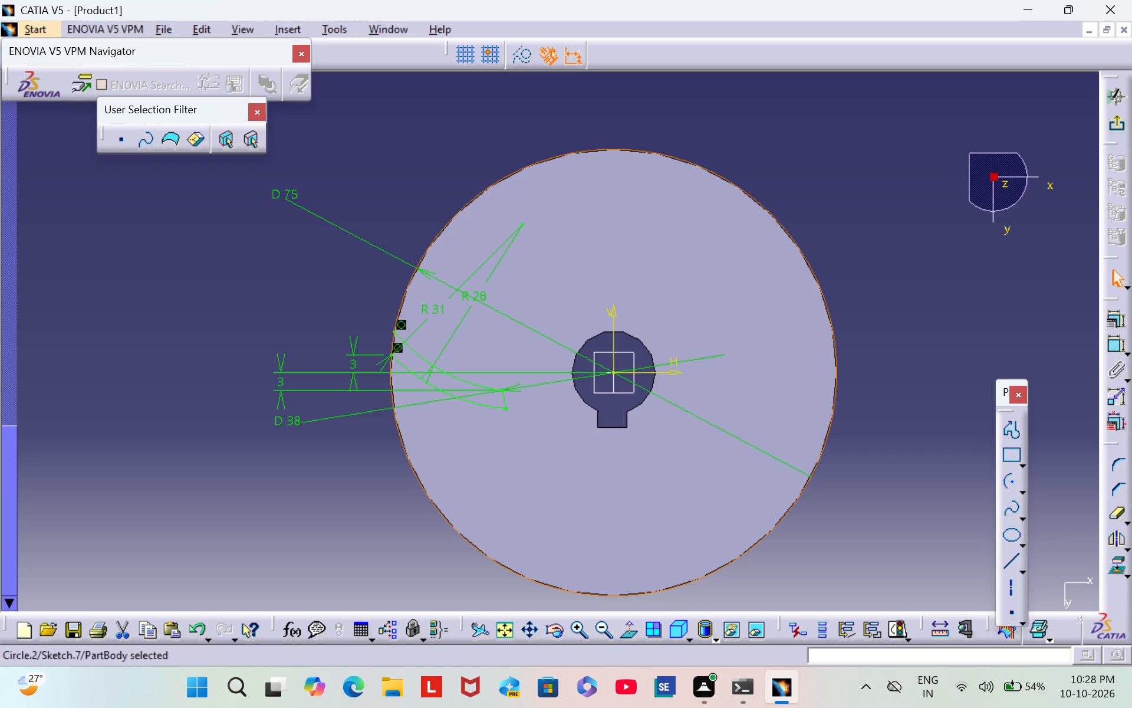
click(814, 271)
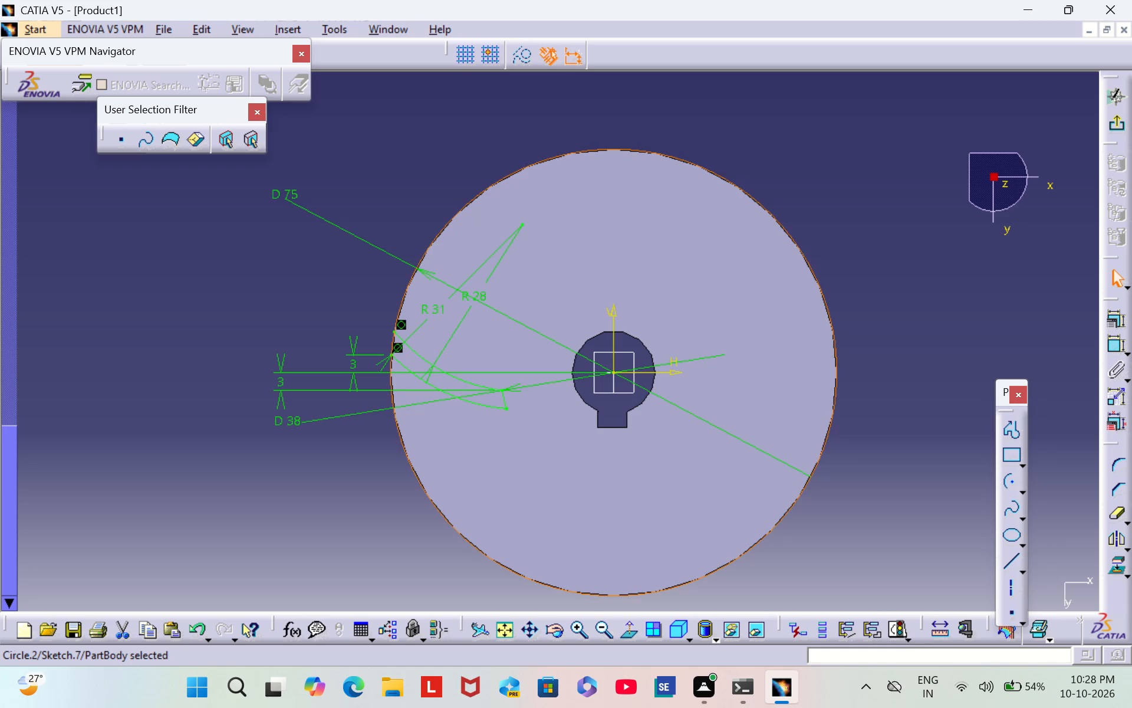
click(874, 257)
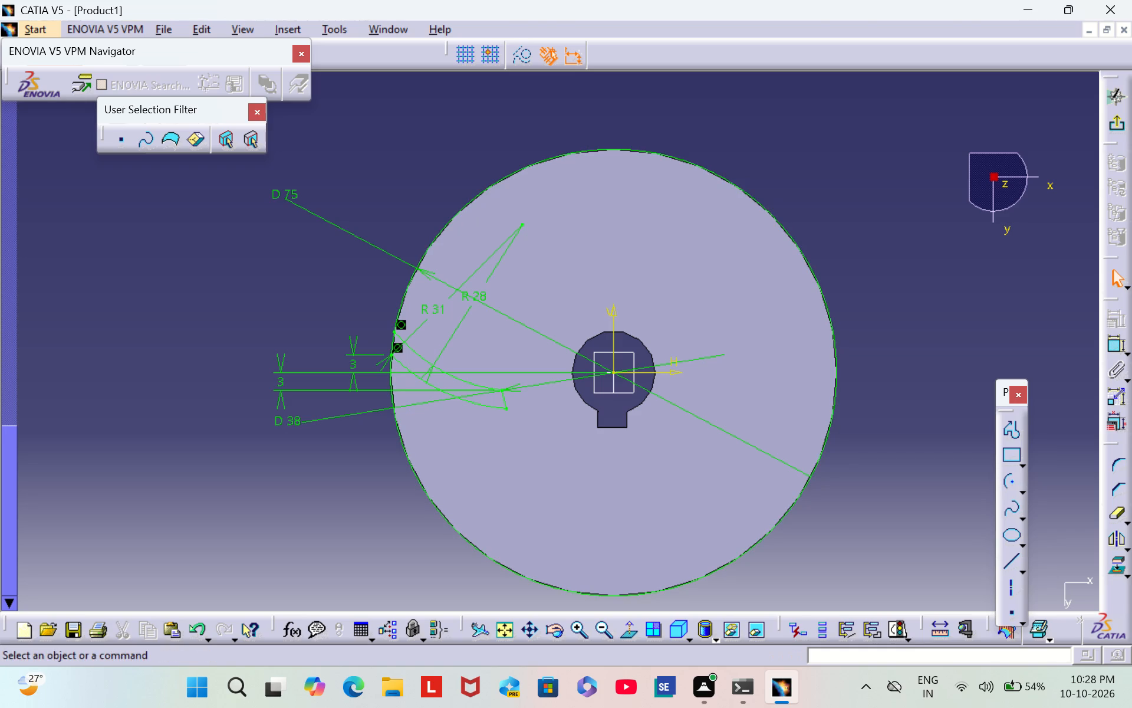
click(1114, 513)
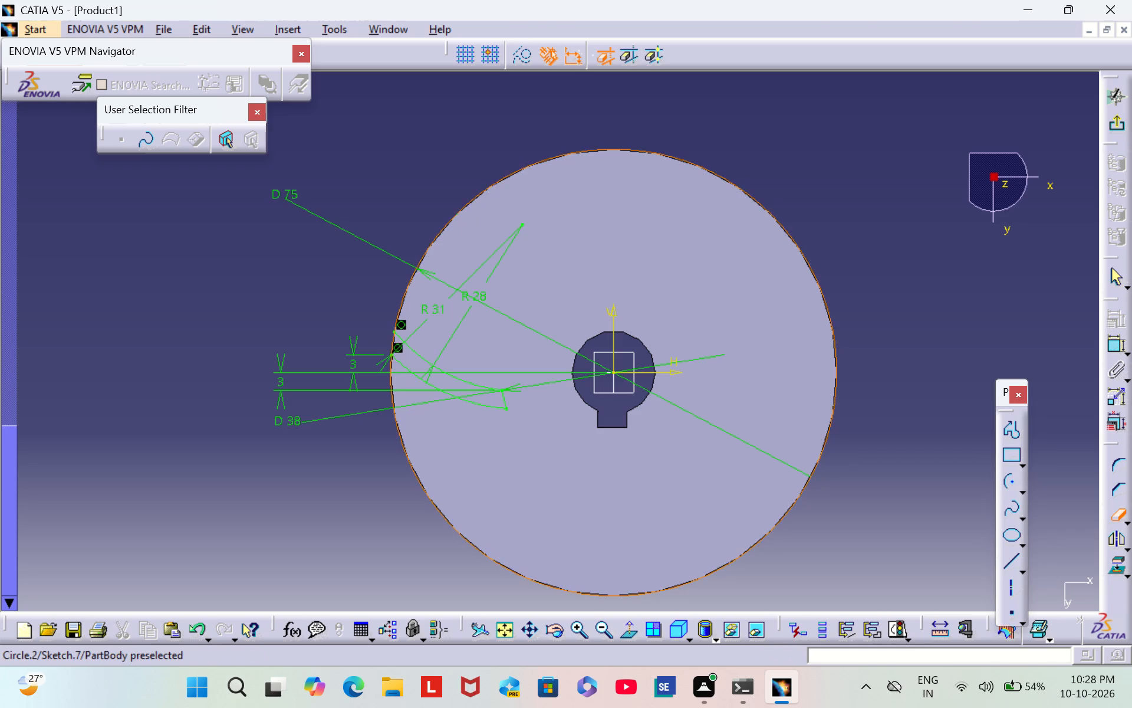
click(834, 402)
click(927, 253)
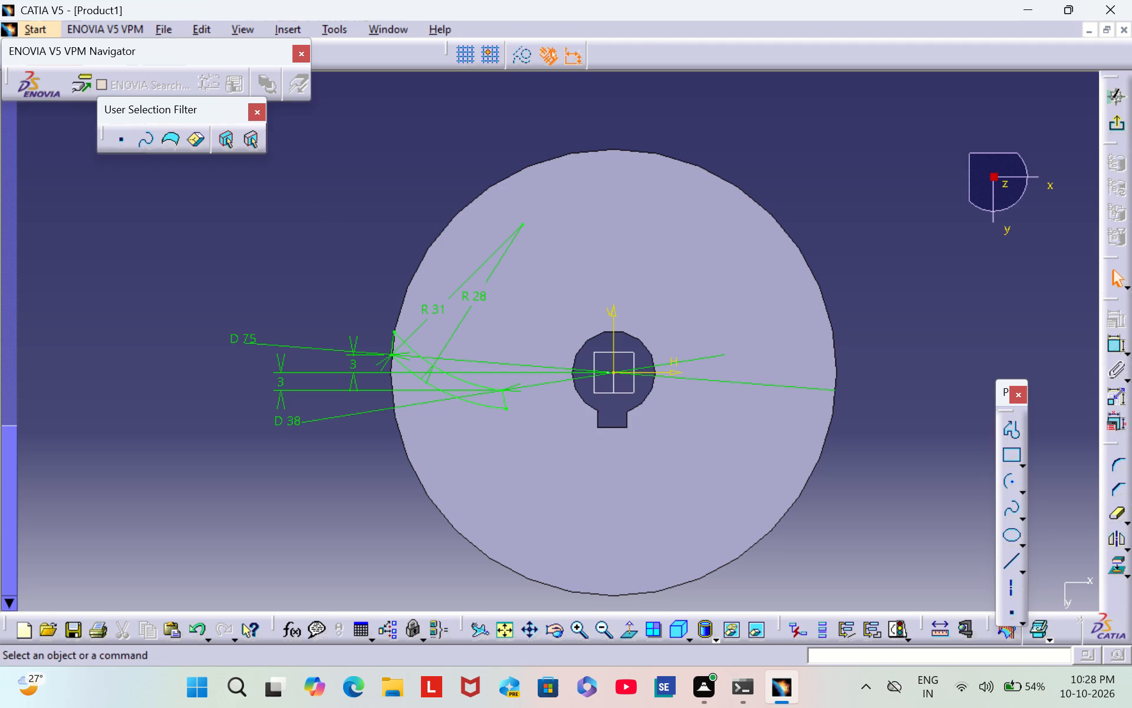
click(1114, 126)
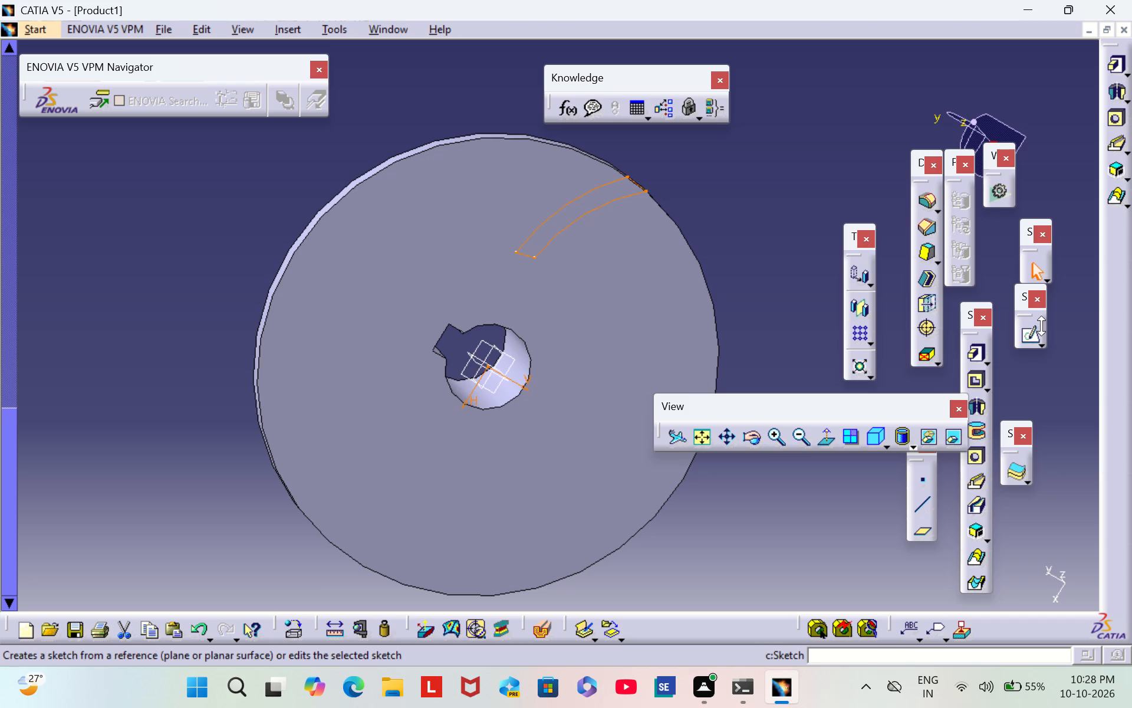
Pad the curved vane sketch to a length of 14 mm.
click(983, 363)
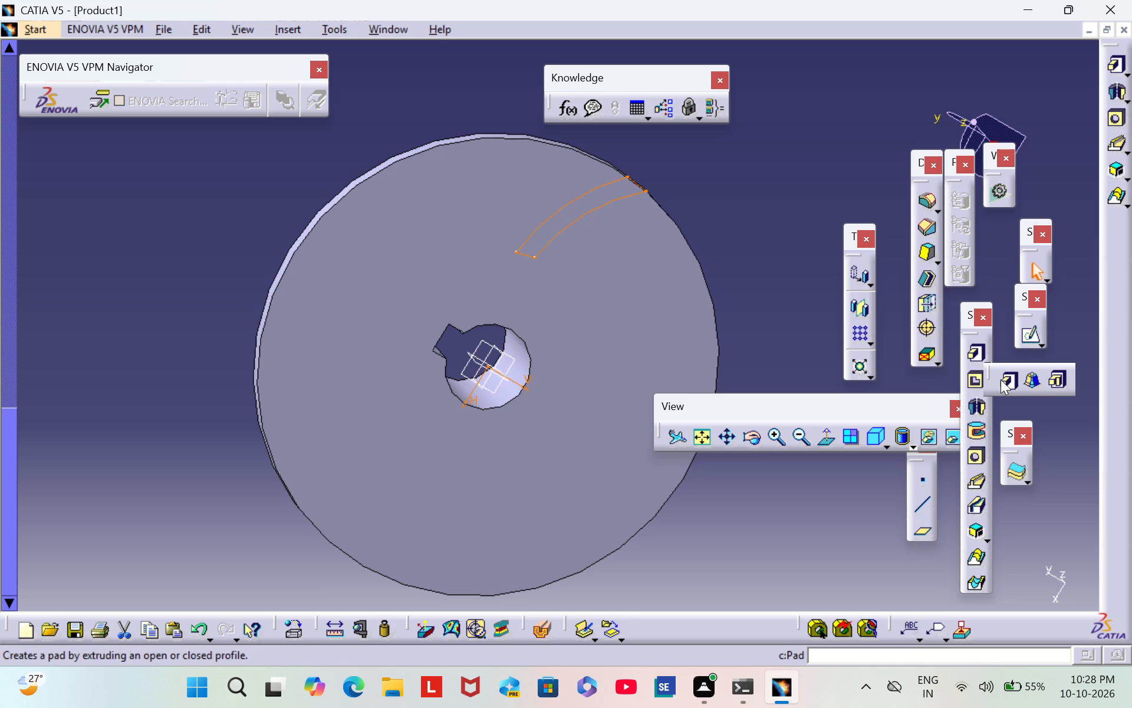
click(1002, 381)
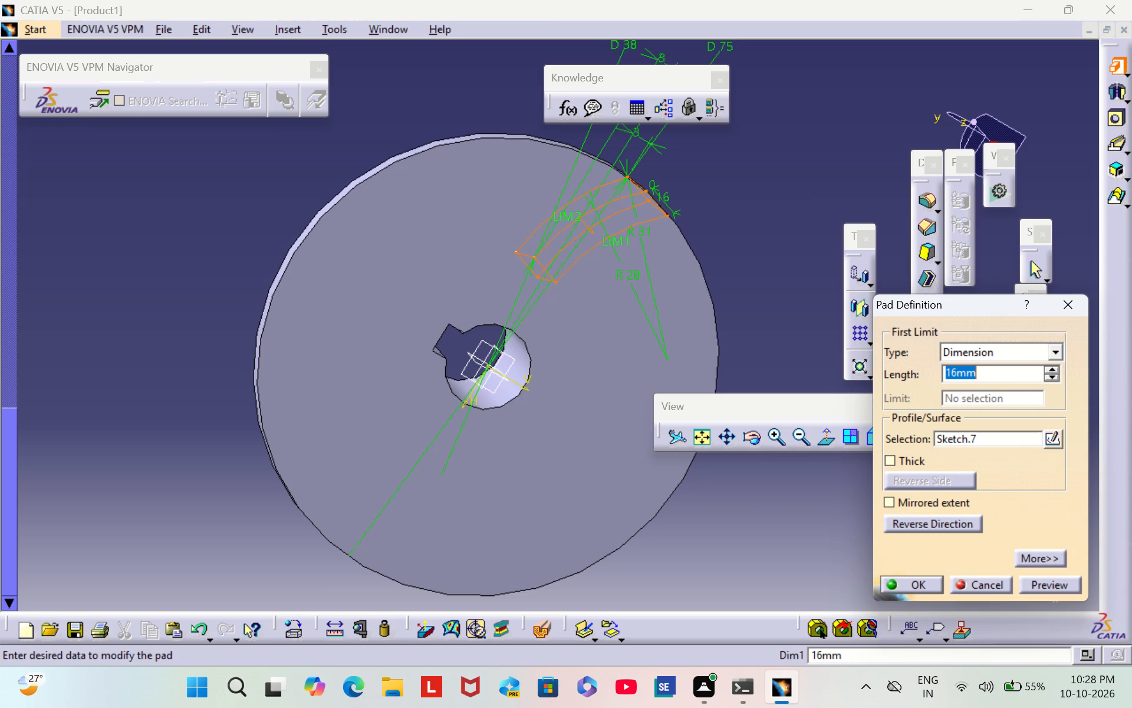
key(BackSpace)
text(14)
key(Return)
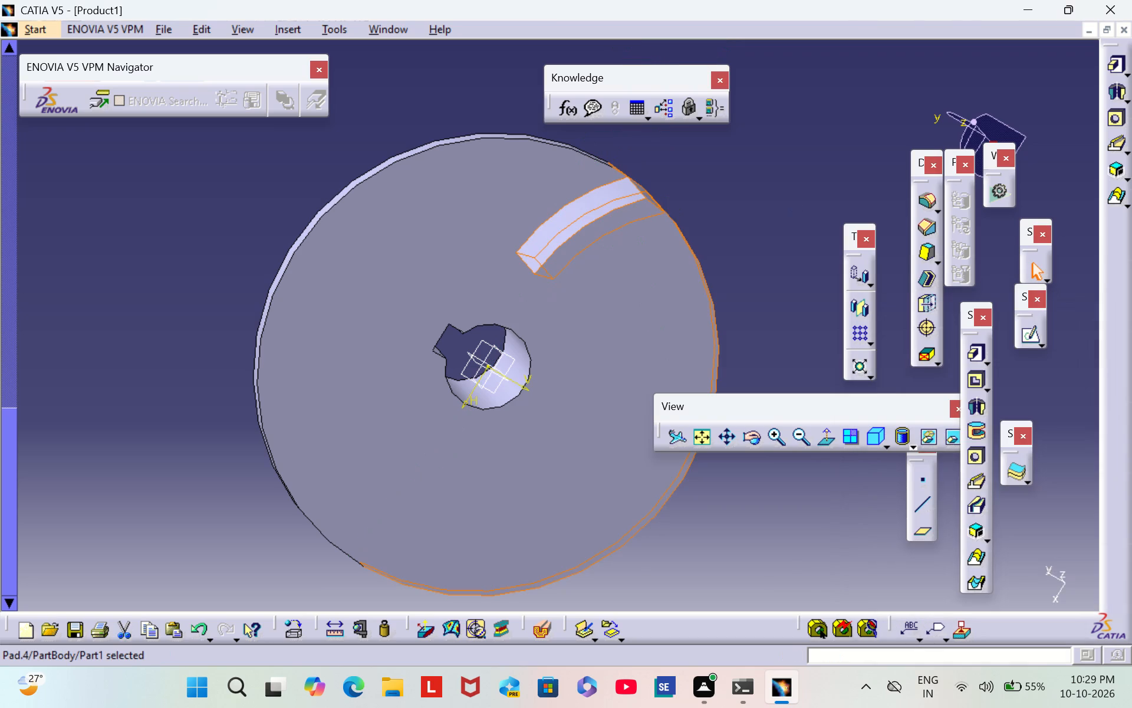
click(793, 208)
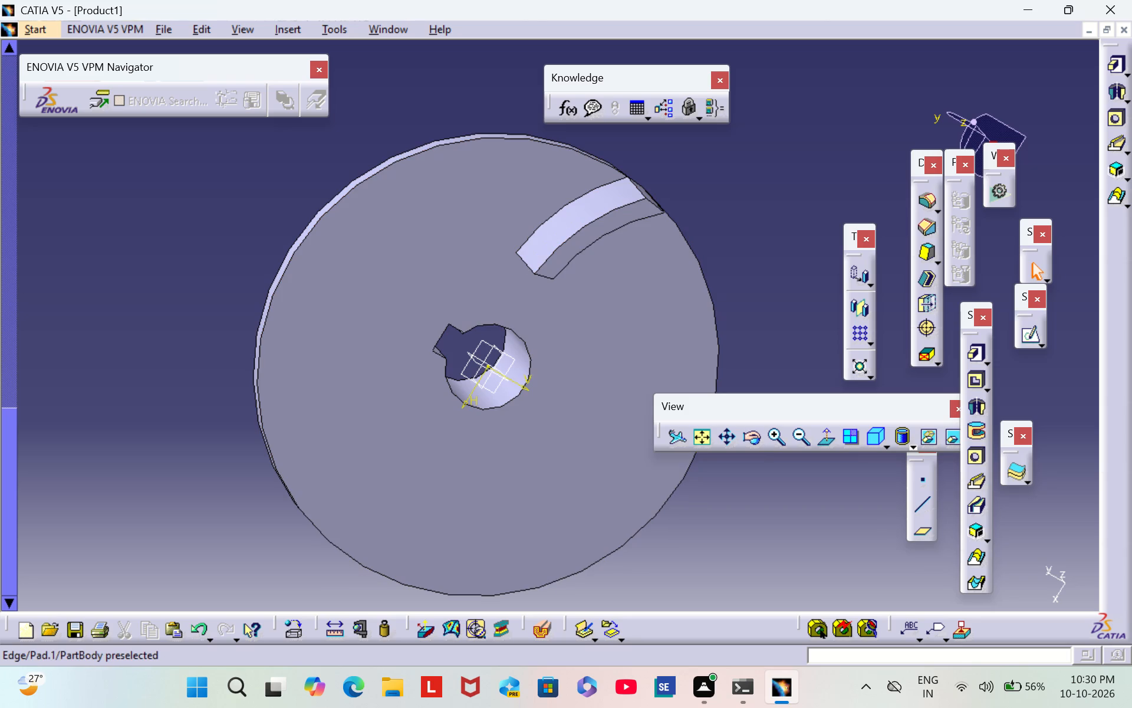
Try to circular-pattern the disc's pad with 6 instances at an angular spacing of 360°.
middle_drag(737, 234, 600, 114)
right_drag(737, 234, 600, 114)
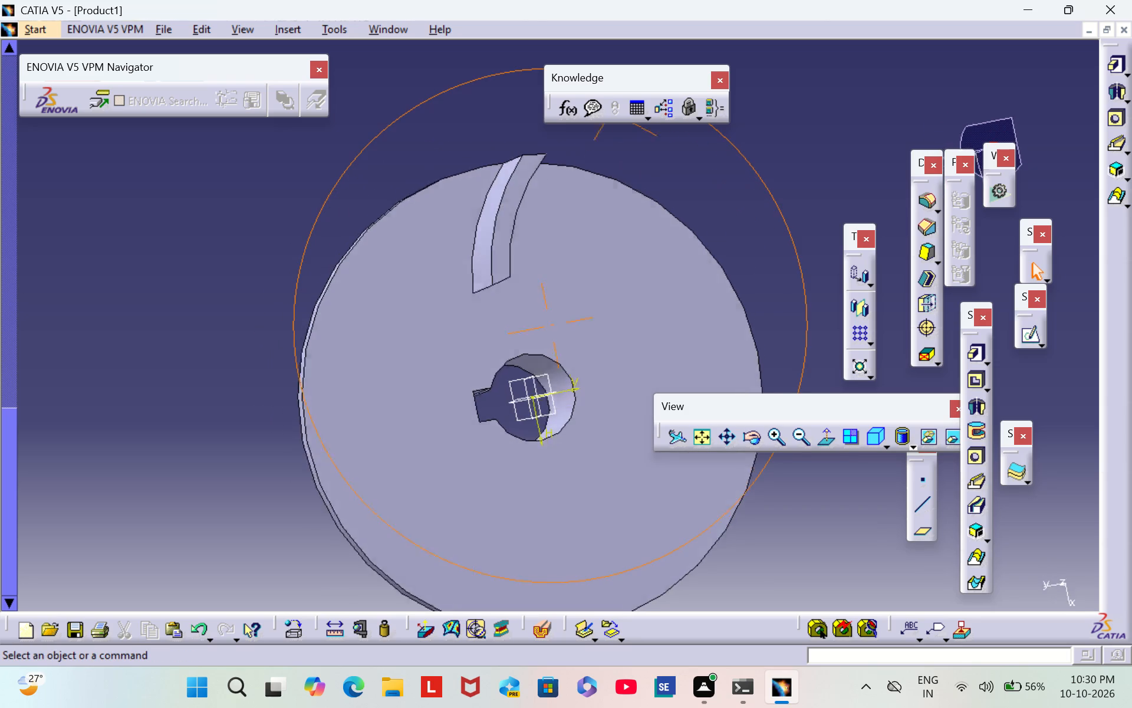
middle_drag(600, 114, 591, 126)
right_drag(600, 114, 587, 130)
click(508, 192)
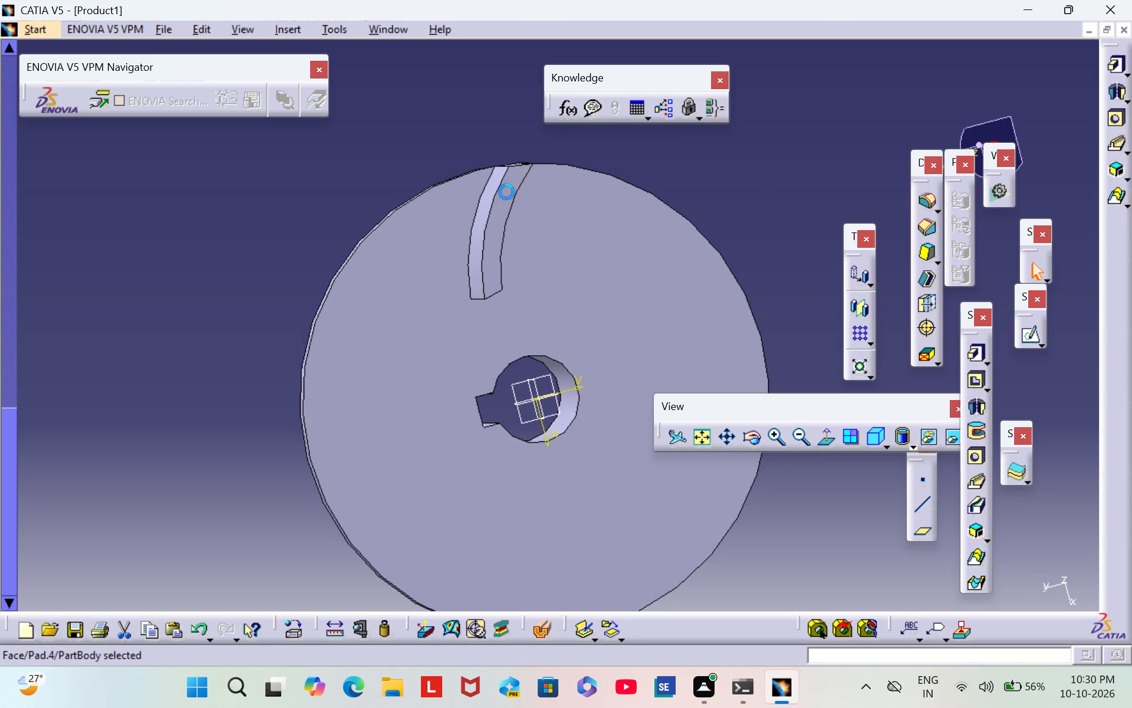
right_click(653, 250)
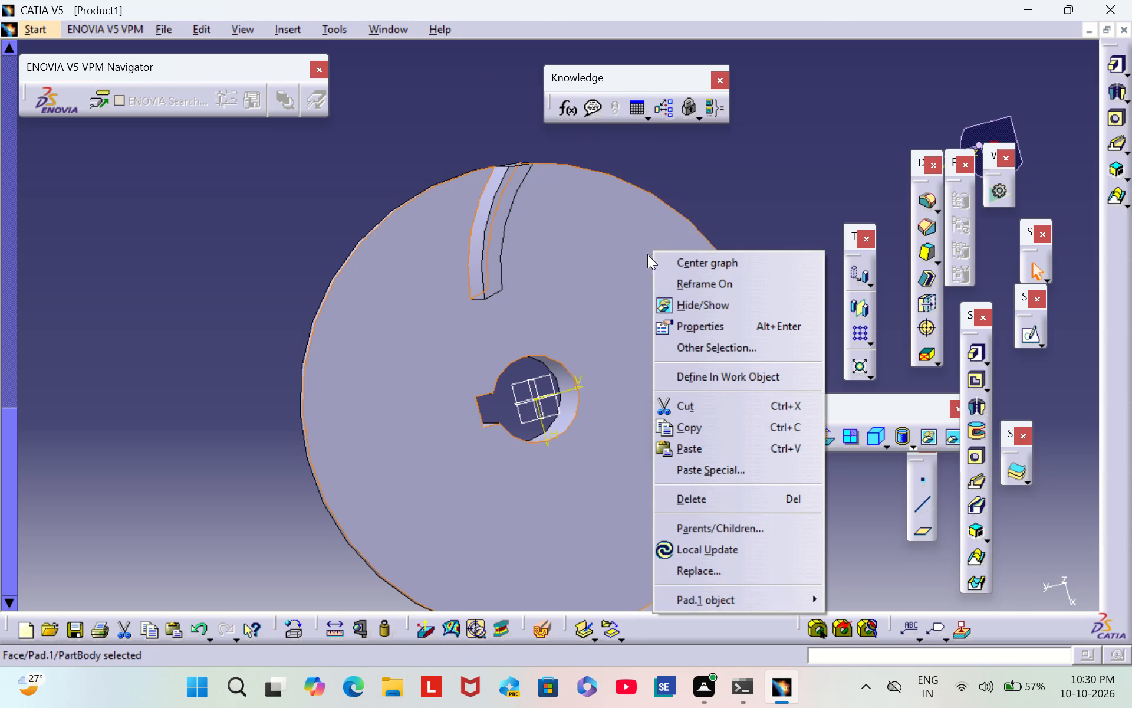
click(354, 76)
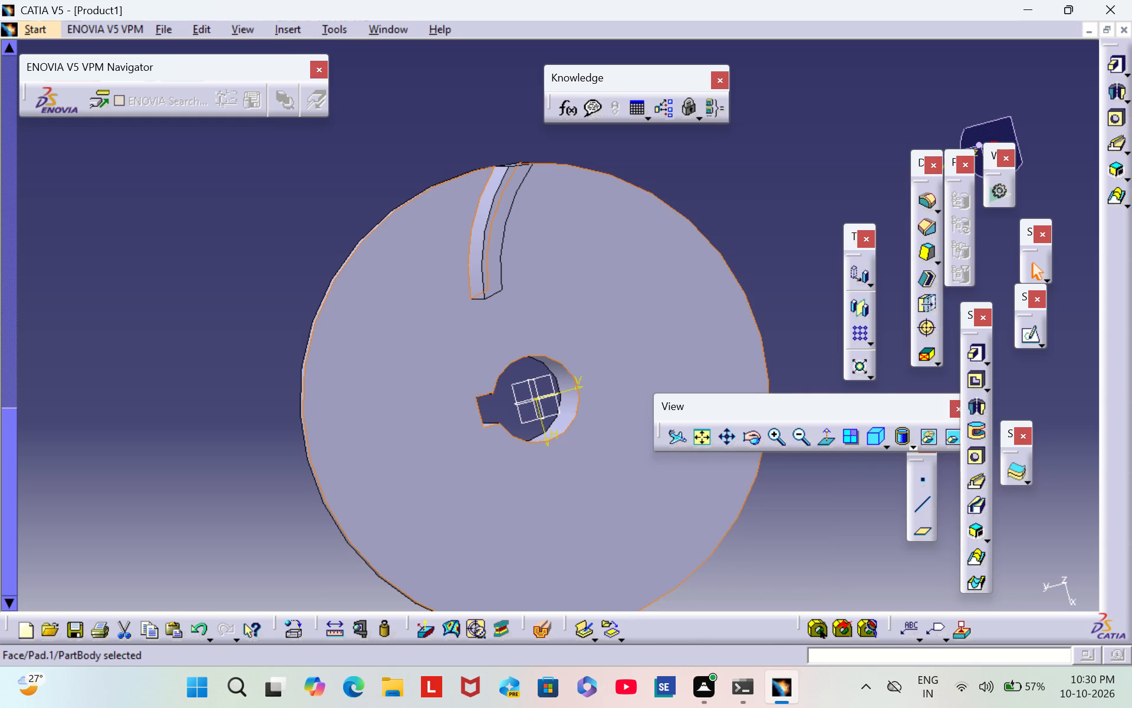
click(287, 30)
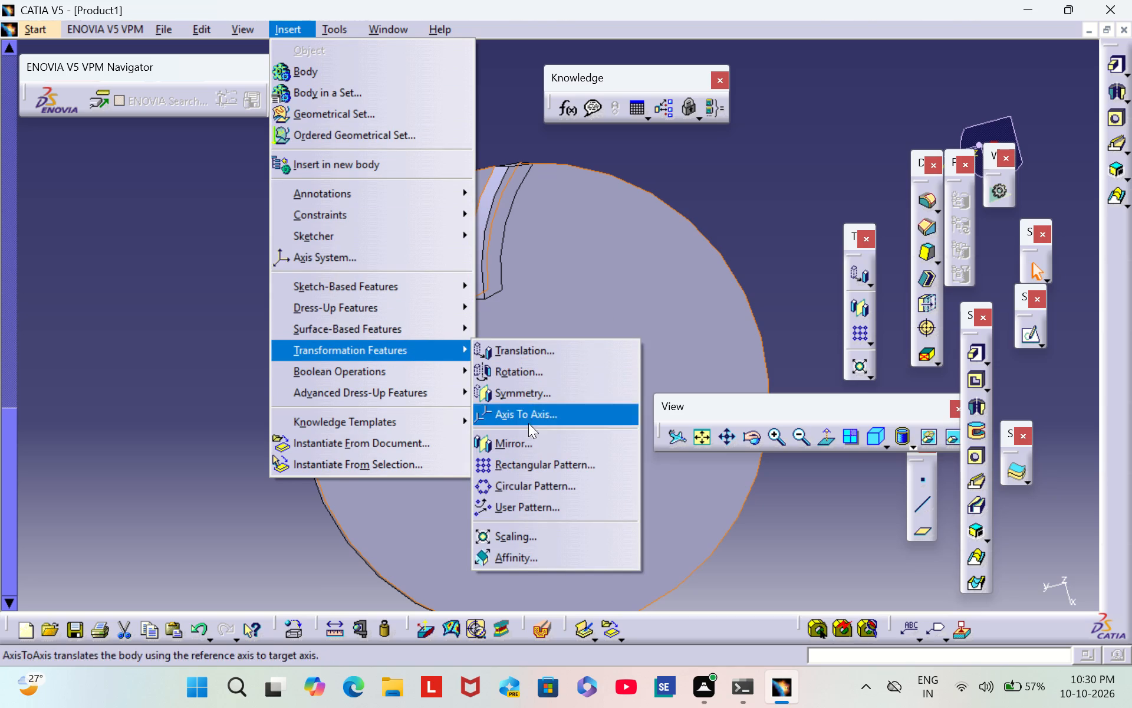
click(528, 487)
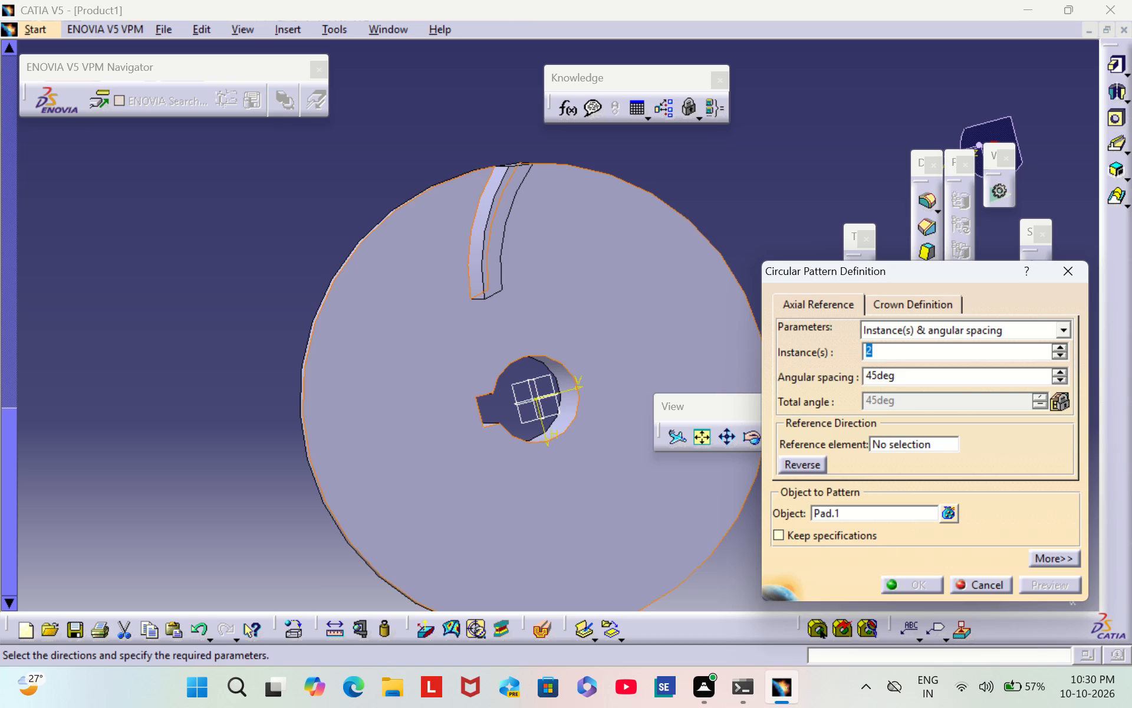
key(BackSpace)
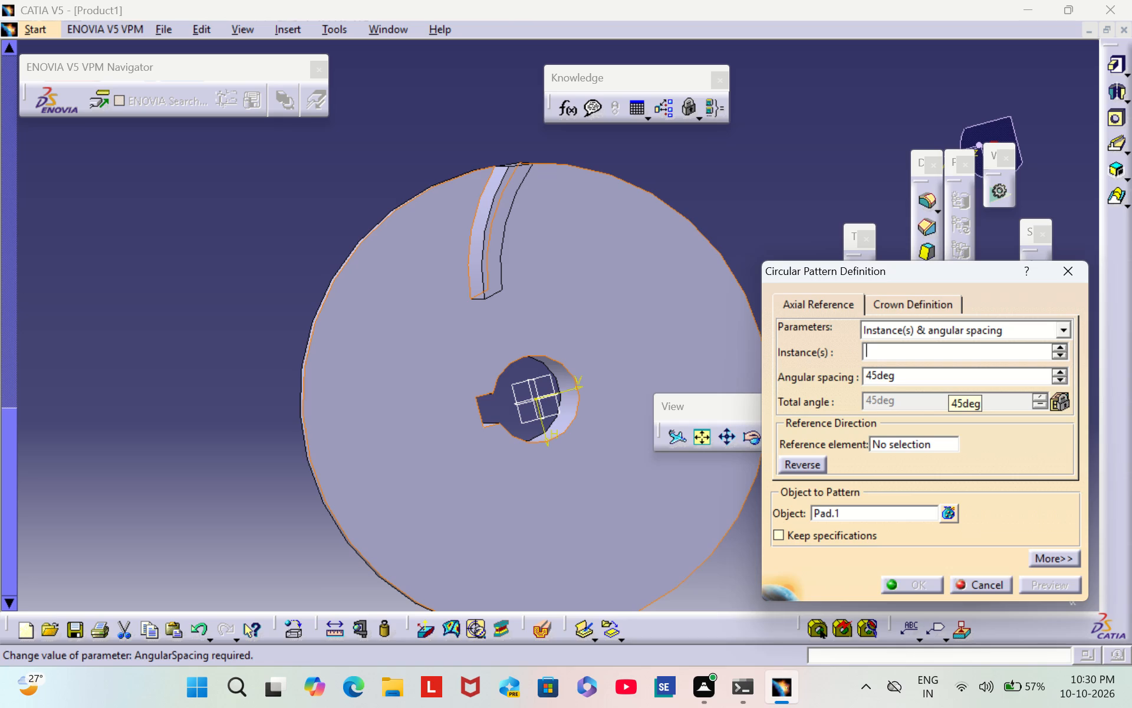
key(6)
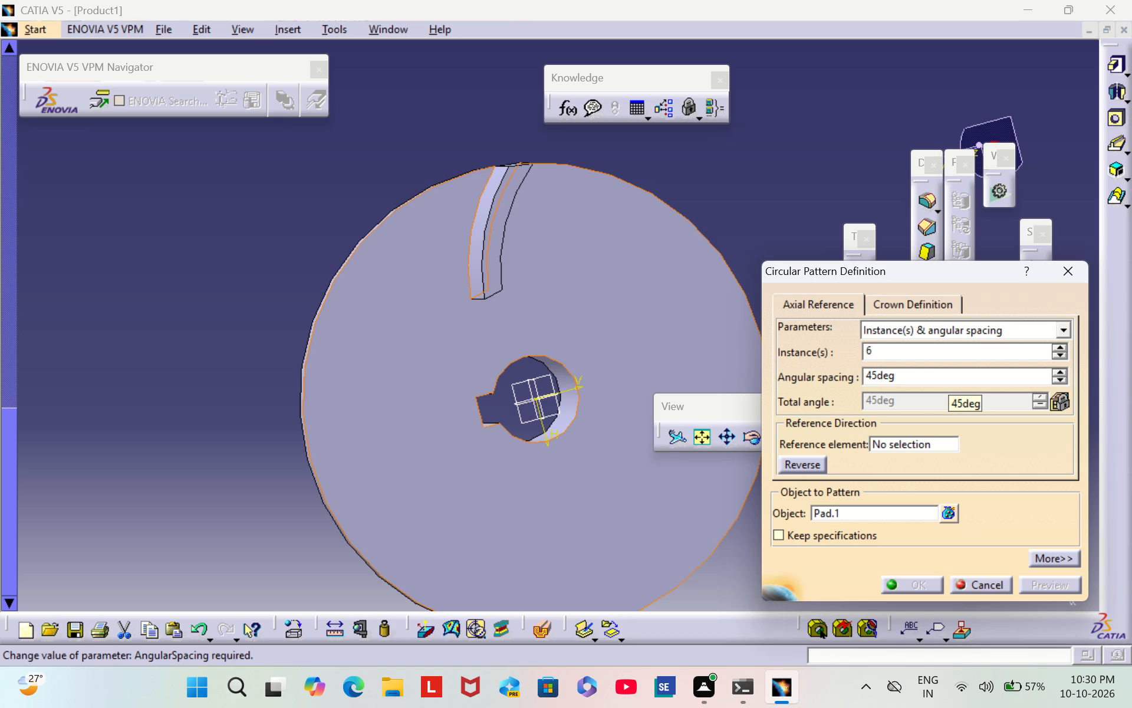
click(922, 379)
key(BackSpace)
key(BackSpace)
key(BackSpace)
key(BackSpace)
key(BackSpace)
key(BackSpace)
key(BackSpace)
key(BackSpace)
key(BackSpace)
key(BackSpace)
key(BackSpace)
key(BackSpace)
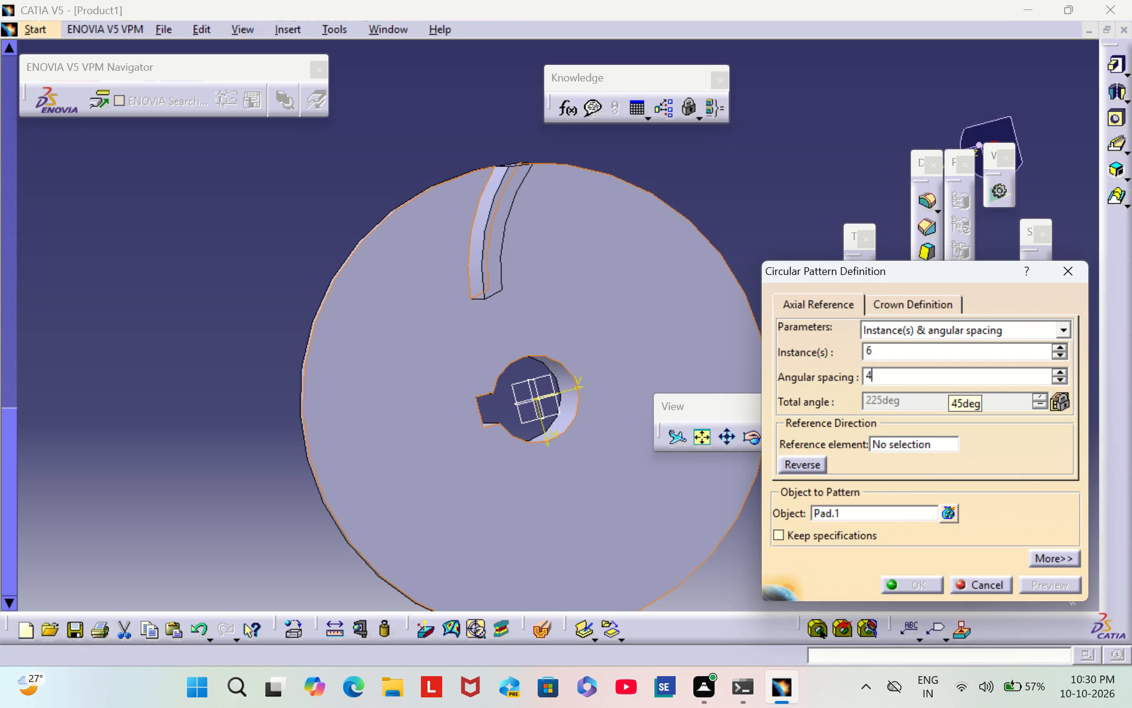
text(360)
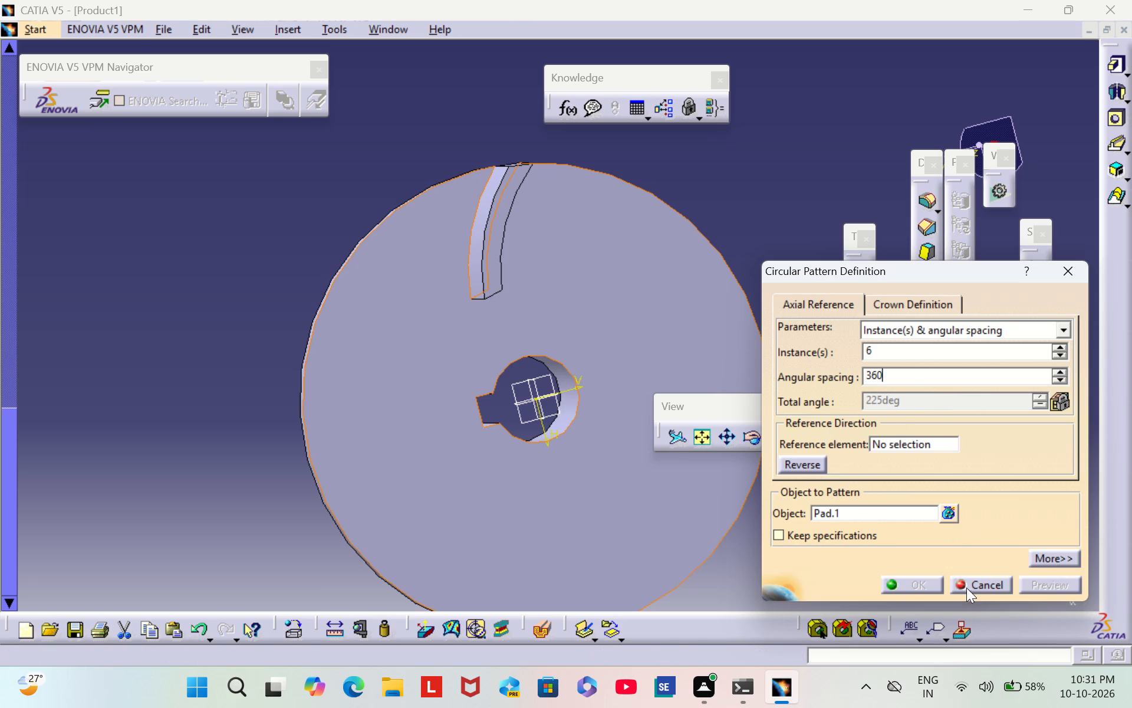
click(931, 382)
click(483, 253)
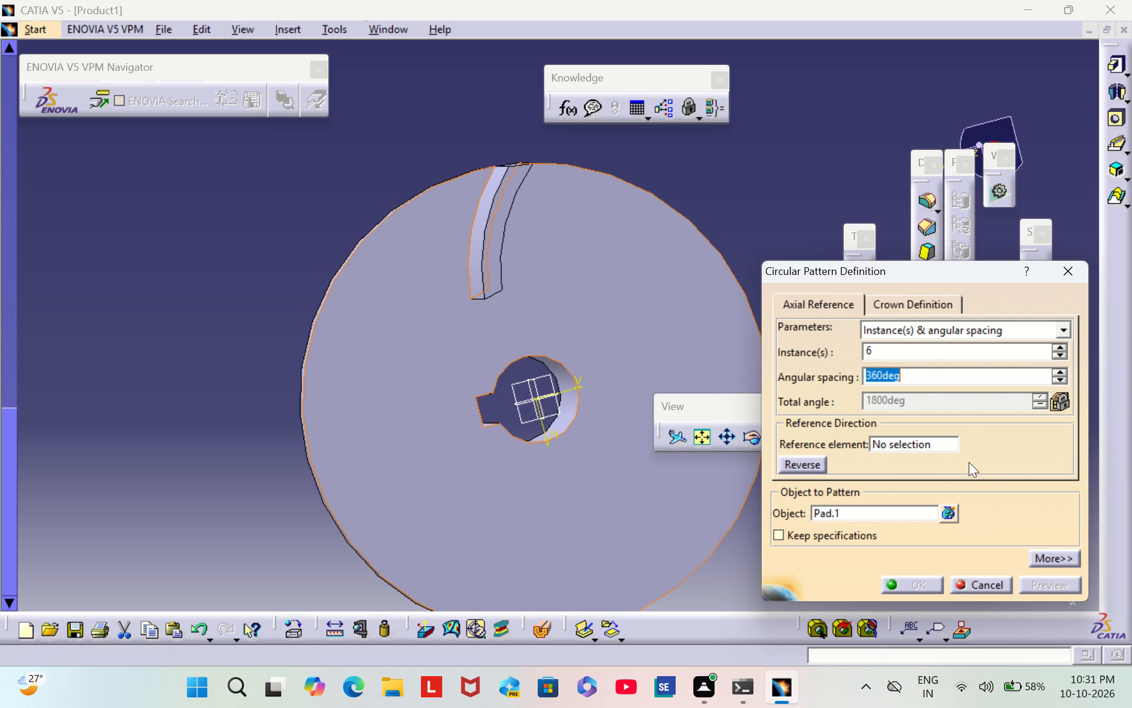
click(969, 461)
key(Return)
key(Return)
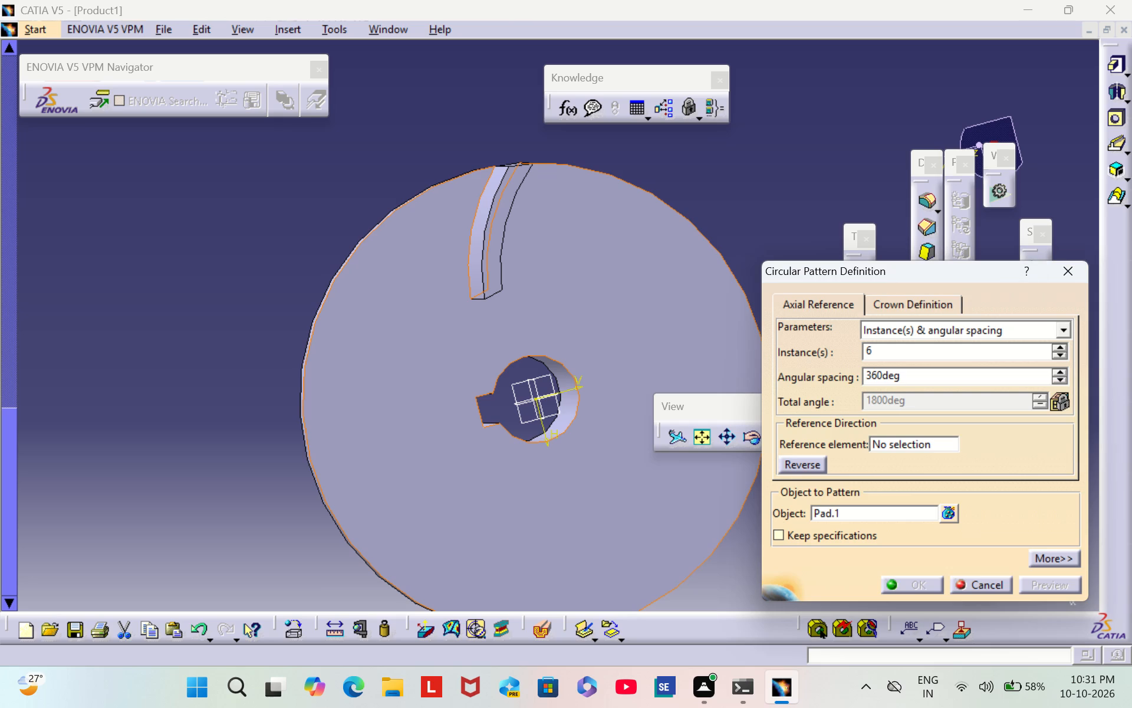
Examine the padded vane, disc and hub from several angles.
scroll(733, 243, down, 1)
middle_drag(732, 237, 762, 123)
right_drag(730, 231, 762, 123)
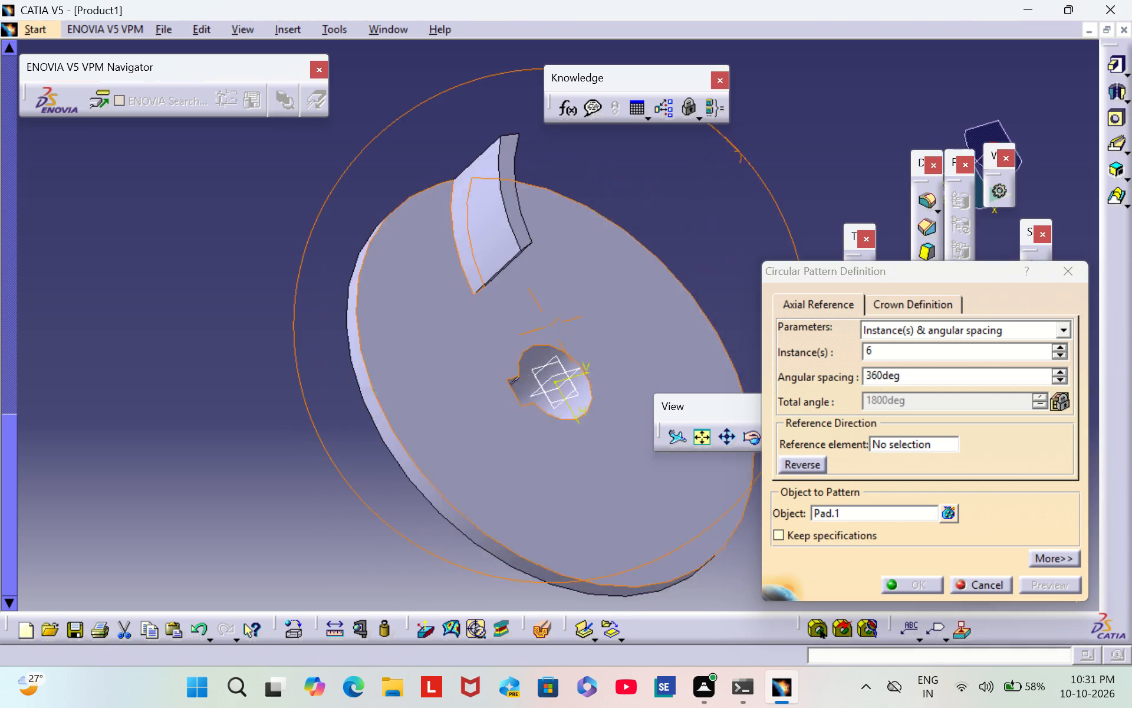
middle_drag(762, 123, 764, 115)
right_drag(762, 123, 763, 119)
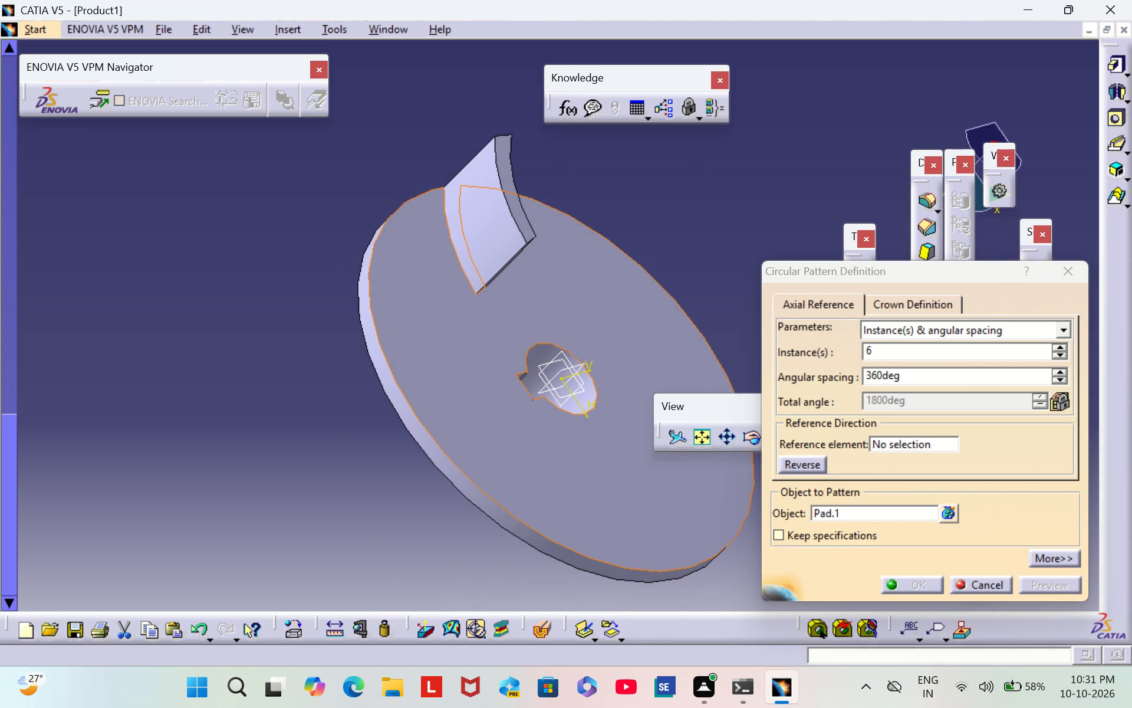
middle_drag(670, 273, 673, 178)
right_drag(670, 271, 673, 178)
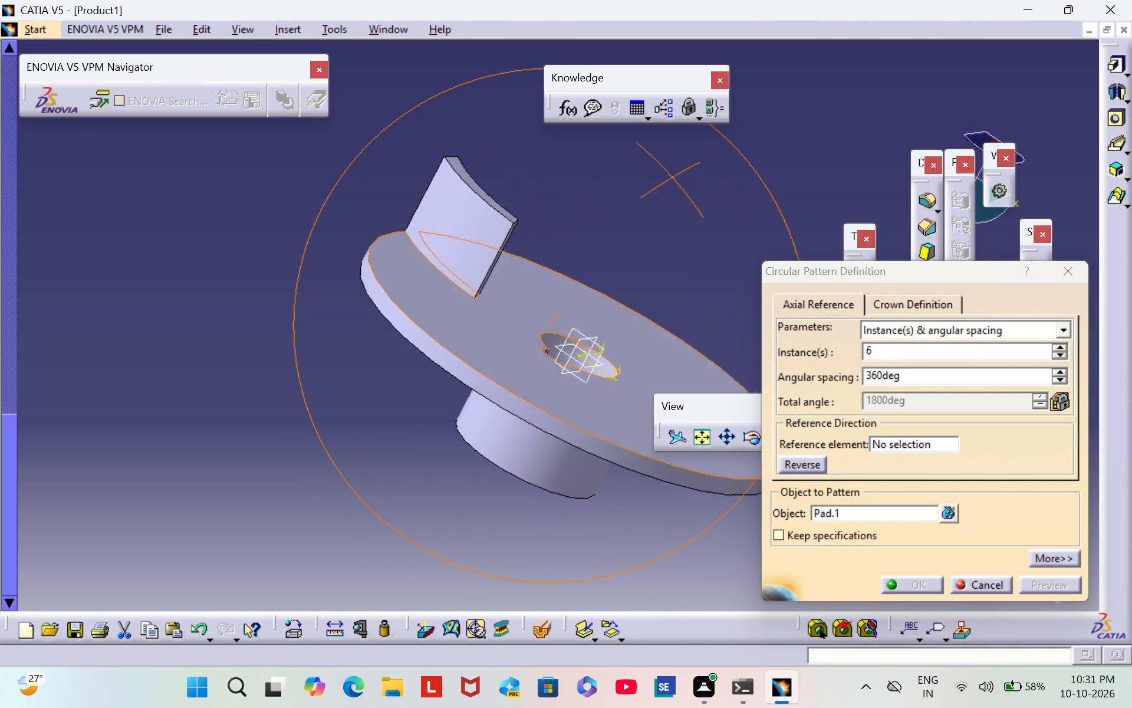
middle_drag(673, 178, 752, 171)
right_drag(673, 178, 559, 204)
middle_drag(757, 169, 559, 204)
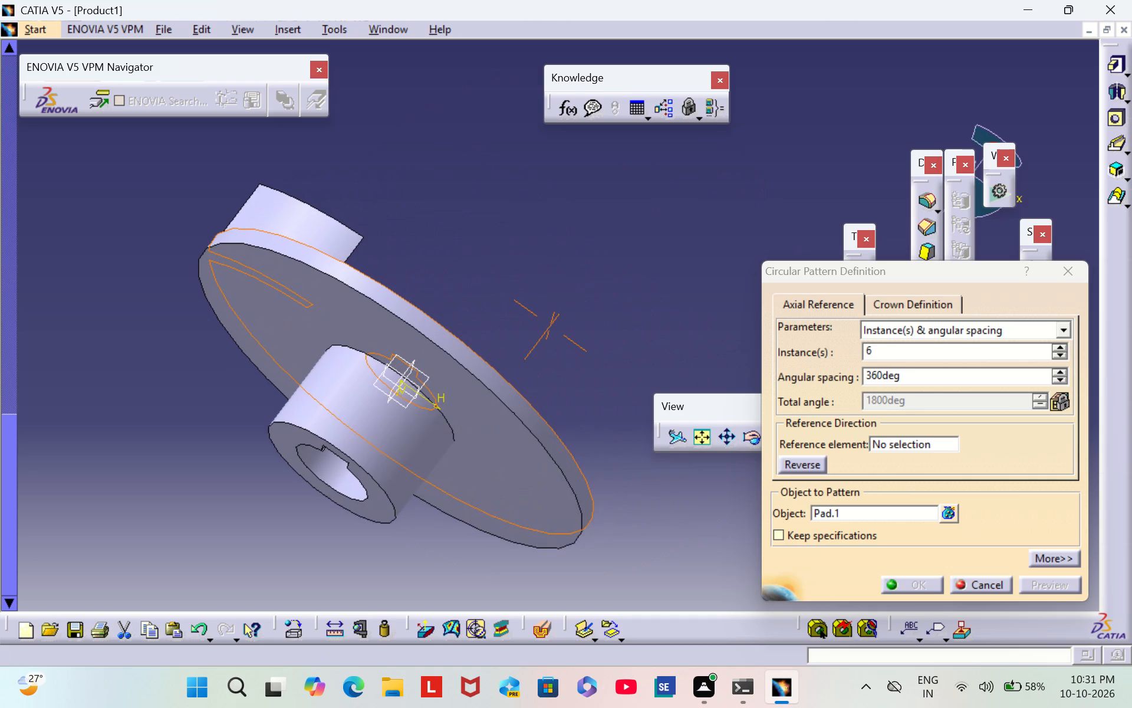
right_drag(559, 204, 581, 190)
middle_drag(559, 204, 580, 194)
scroll(575, 188, down, 1)
middle_drag(574, 188, 386, 285)
right_drag(570, 188, 386, 285)
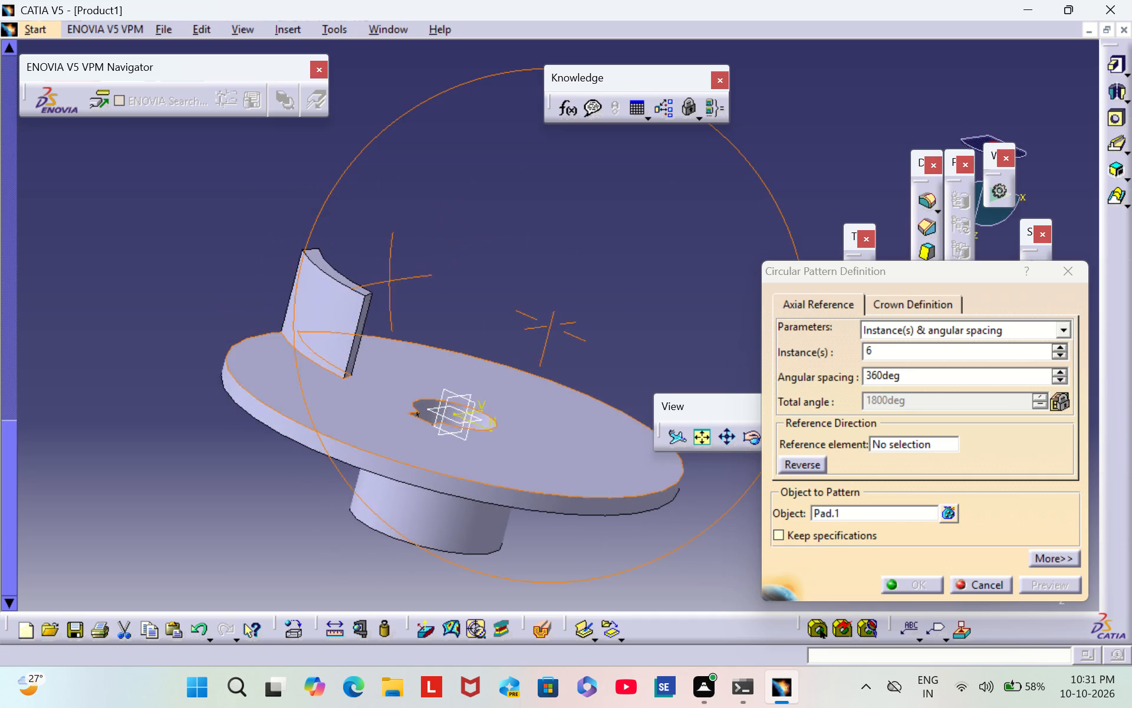
middle_drag(386, 285, 386, 287)
right_drag(386, 285, 386, 288)
scroll(440, 192, down, 1)
middle_drag(440, 189, 399, 258)
right_drag(438, 189, 399, 258)
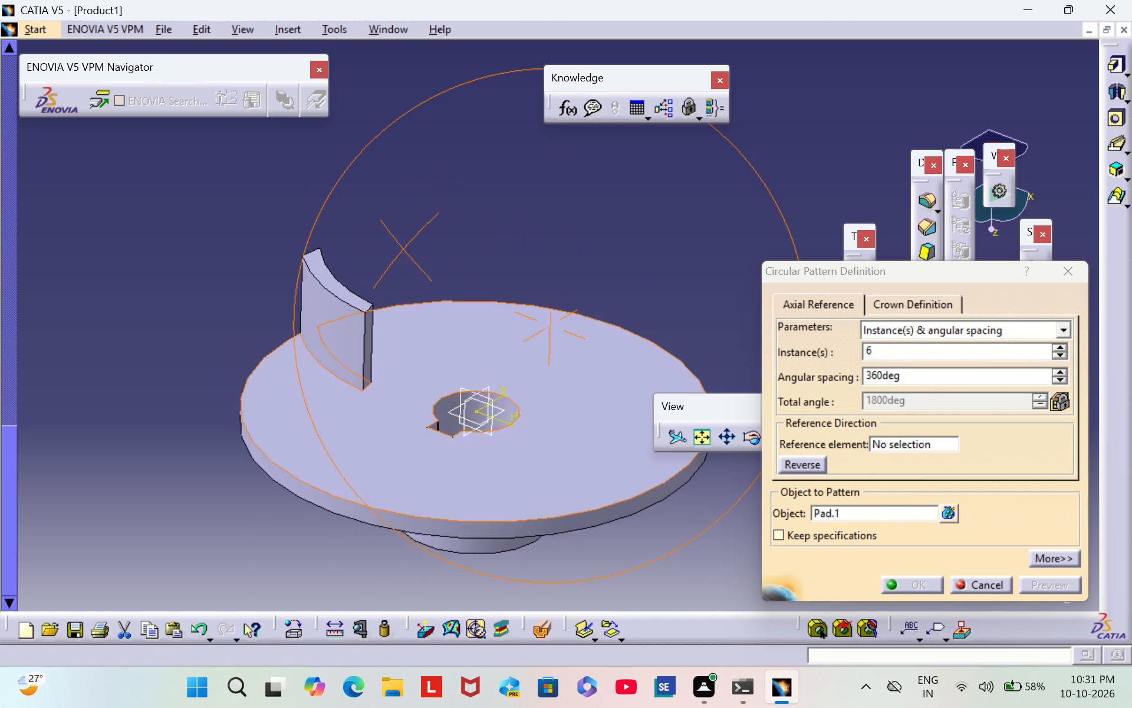
middle_drag(399, 258, 479, 401)
right_drag(399, 258, 472, 388)
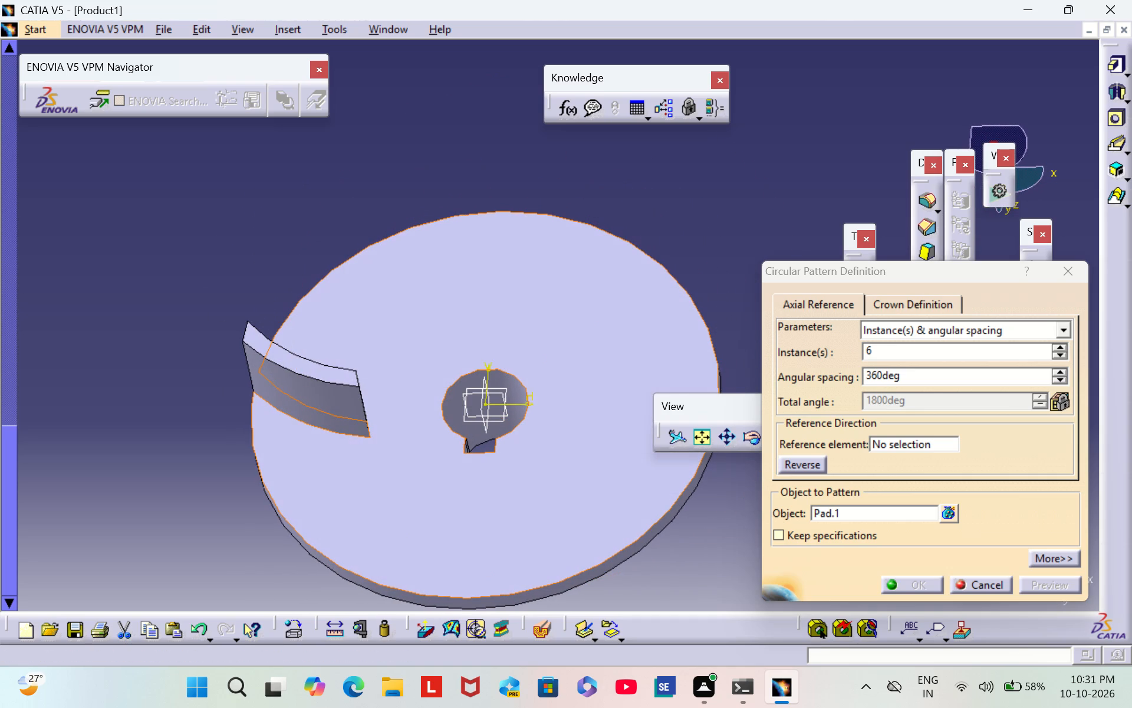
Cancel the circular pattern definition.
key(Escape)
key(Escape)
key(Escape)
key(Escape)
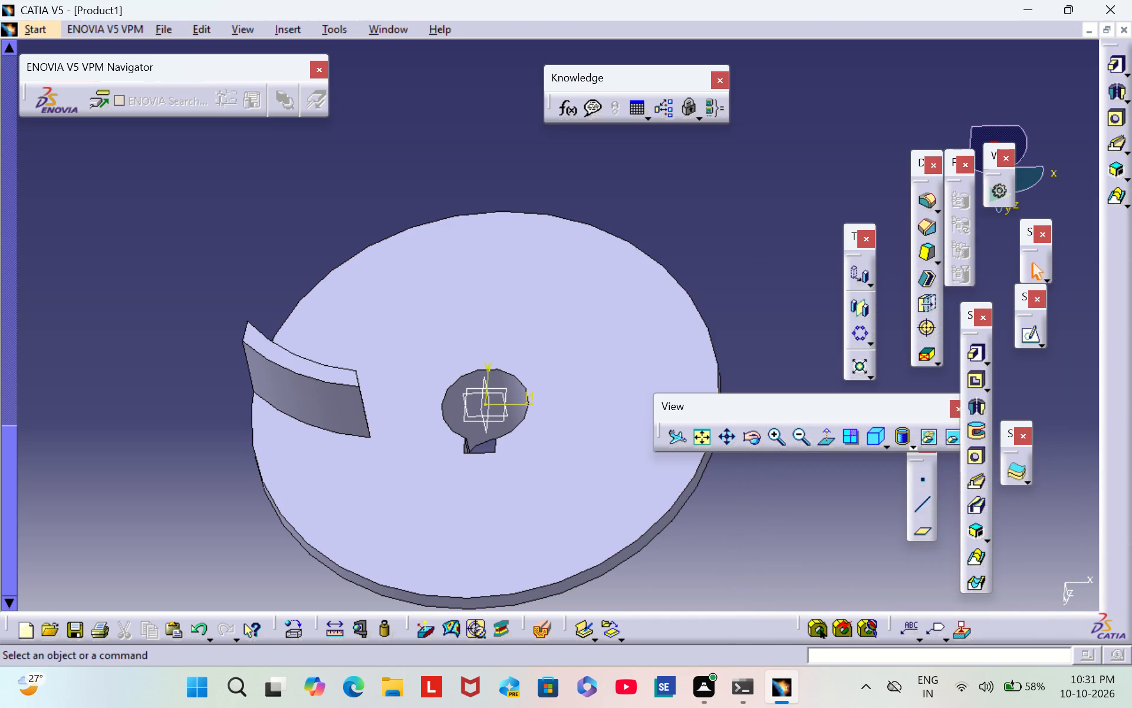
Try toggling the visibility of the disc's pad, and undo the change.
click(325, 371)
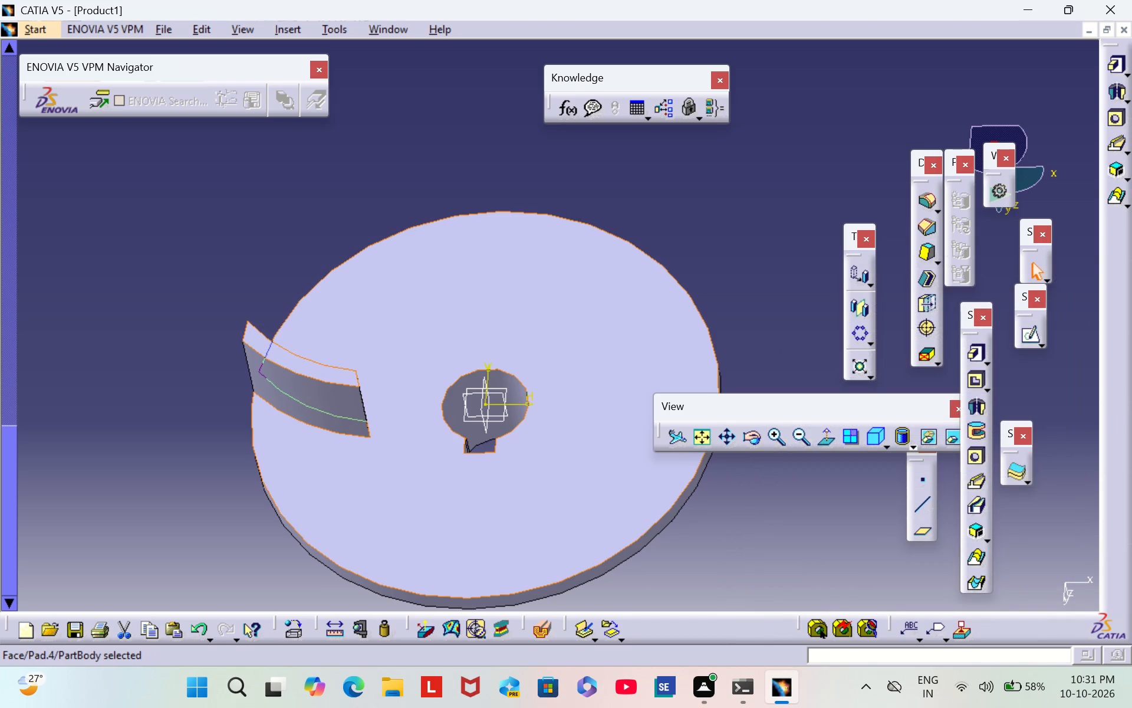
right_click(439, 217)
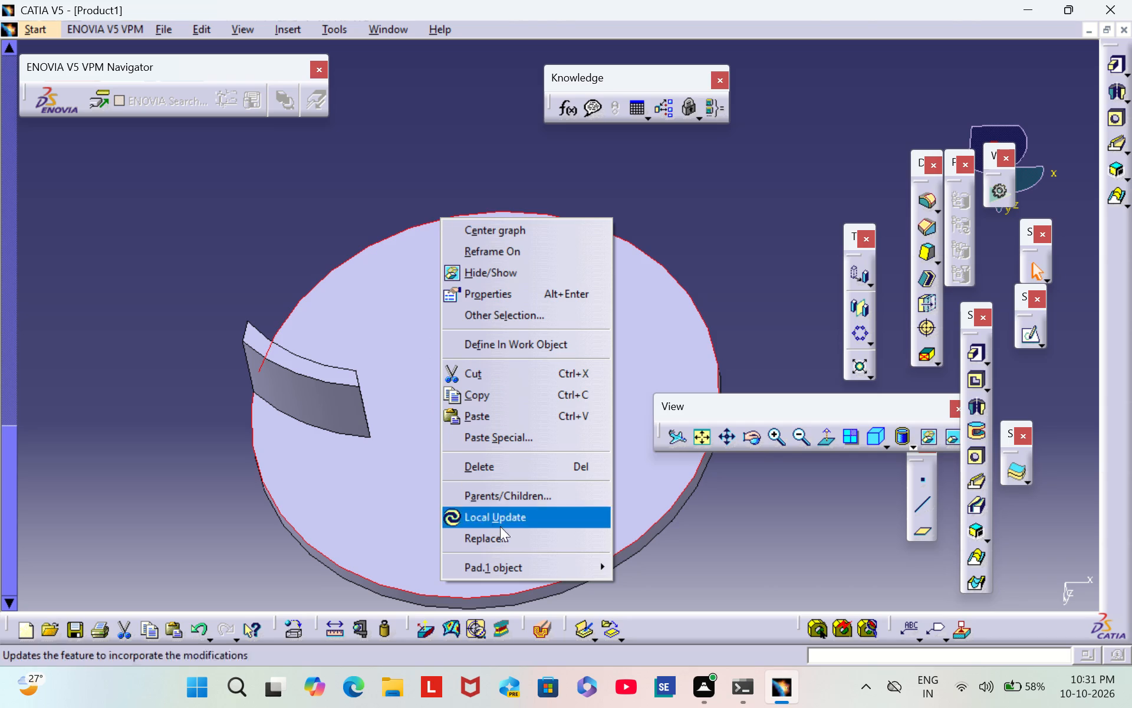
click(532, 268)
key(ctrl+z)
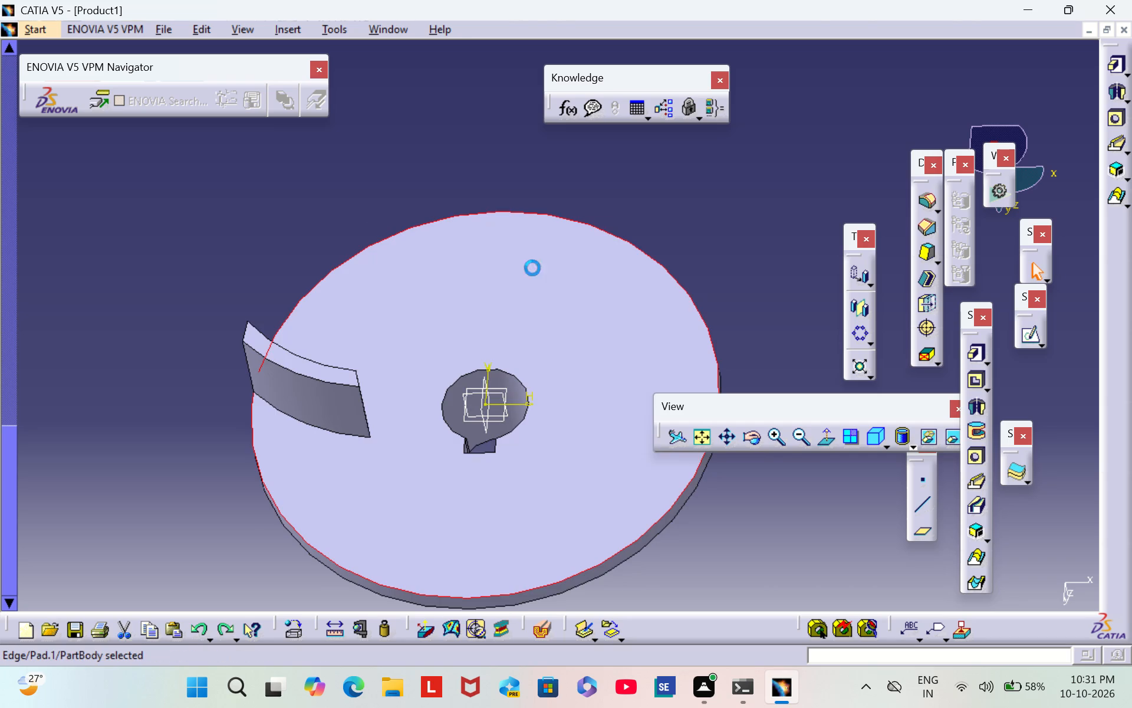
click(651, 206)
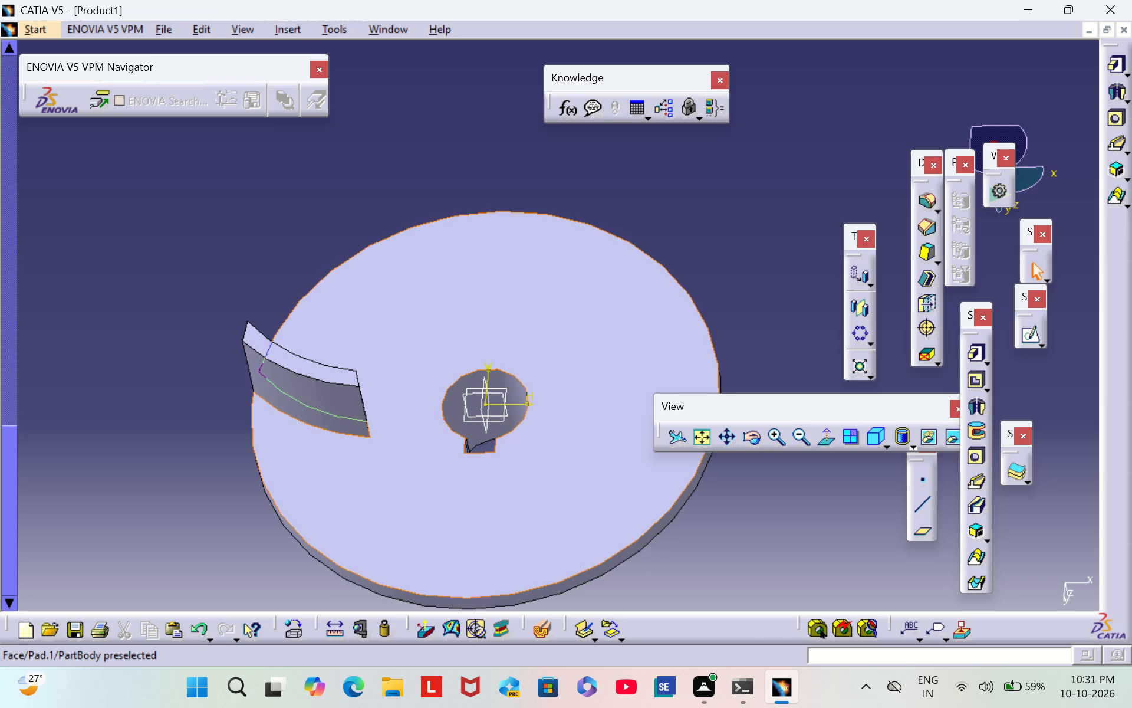
Begin a circular pattern of the curved vane pad with an angular spacing of 360°.
click(337, 378)
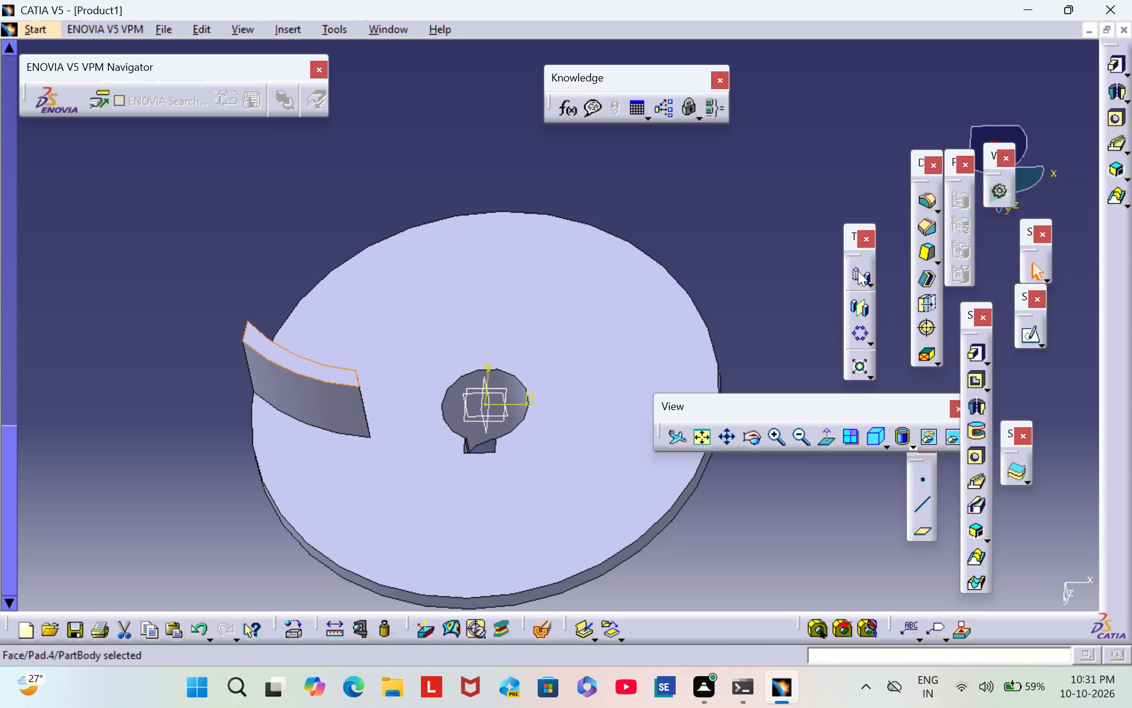
click(858, 336)
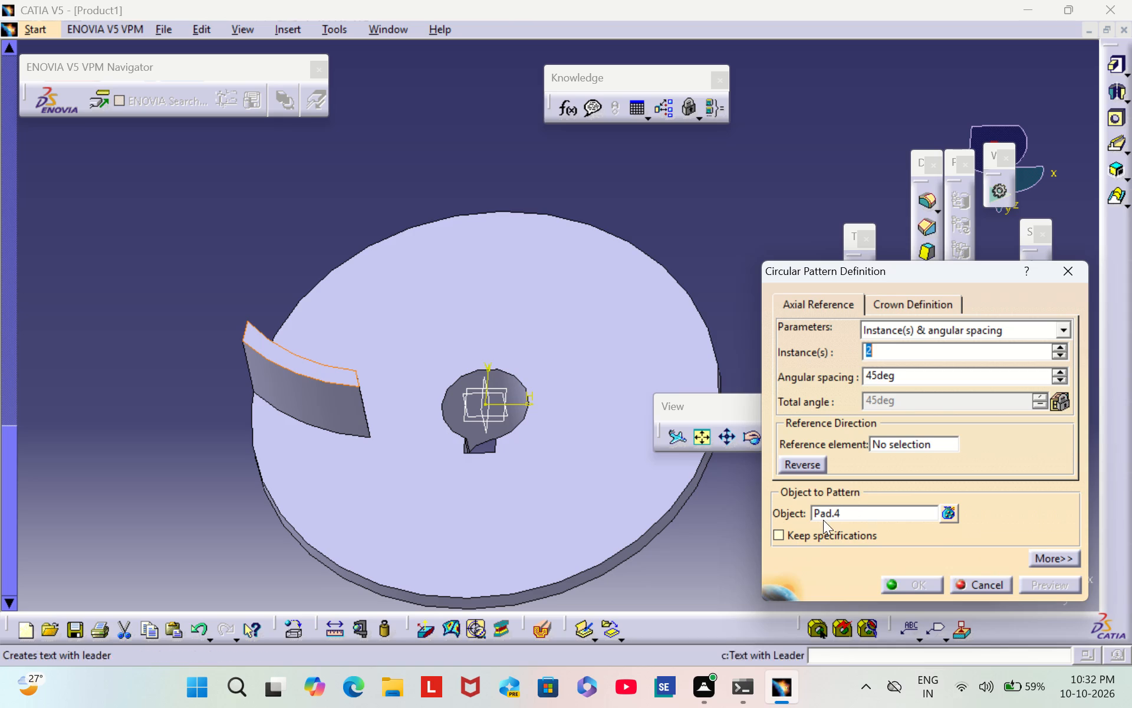
click(903, 381)
key(BackSpace)
key(BackSpace)
key(BackSpace)
key(BackSpace)
key(BackSpace)
key(BackSpace)
key(BackSpace)
key(BackSpace)
key(BackSpace)
key(BackSpace)
key(BackSpace)
key(BackSpace)
key(BackSpace)
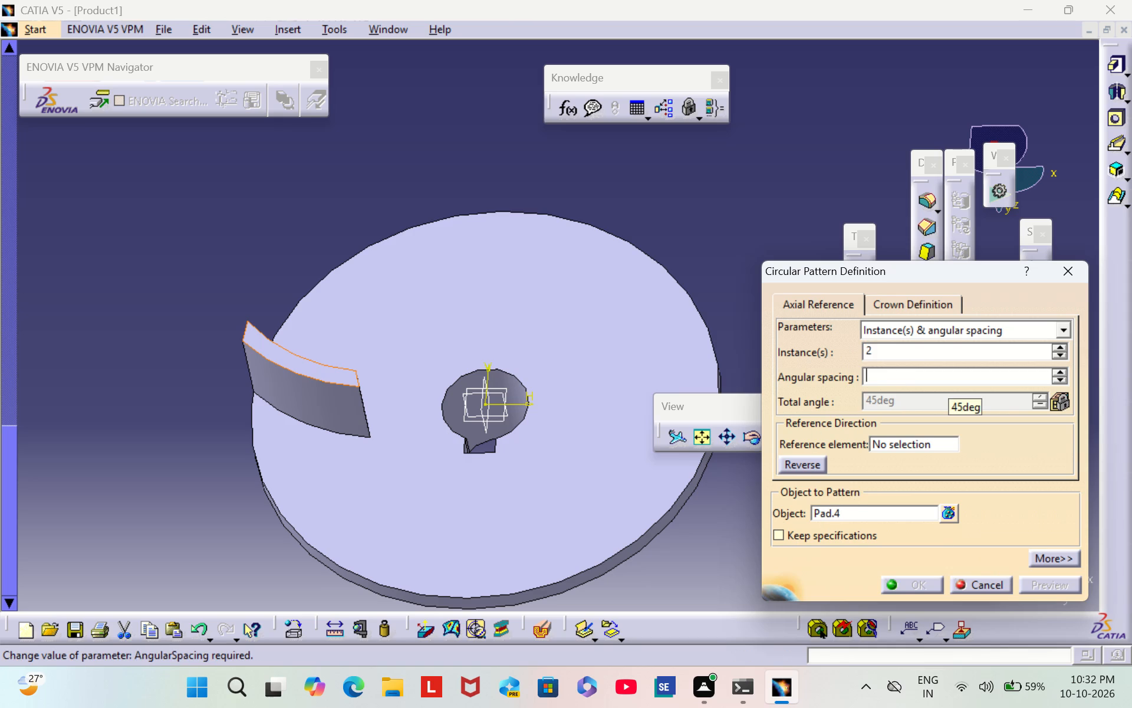
text(360)
click(1020, 453)
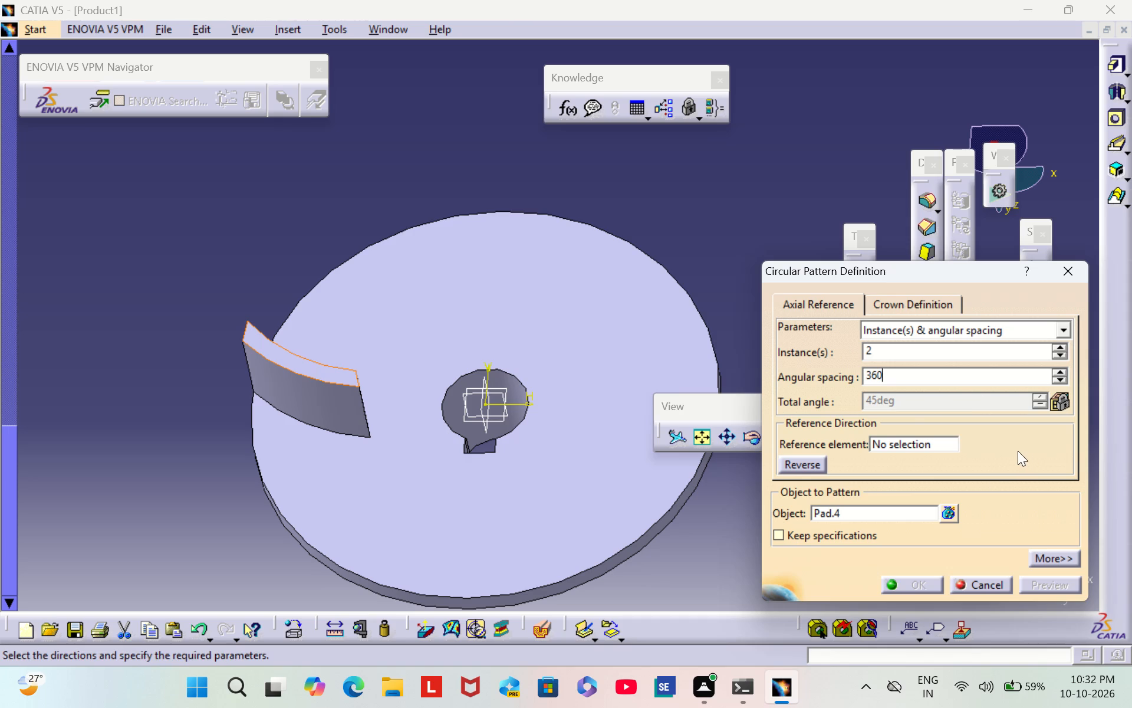
Create the vane's circular pattern with 6 instances, using the disc's flat face as the reference element.
click(905, 440)
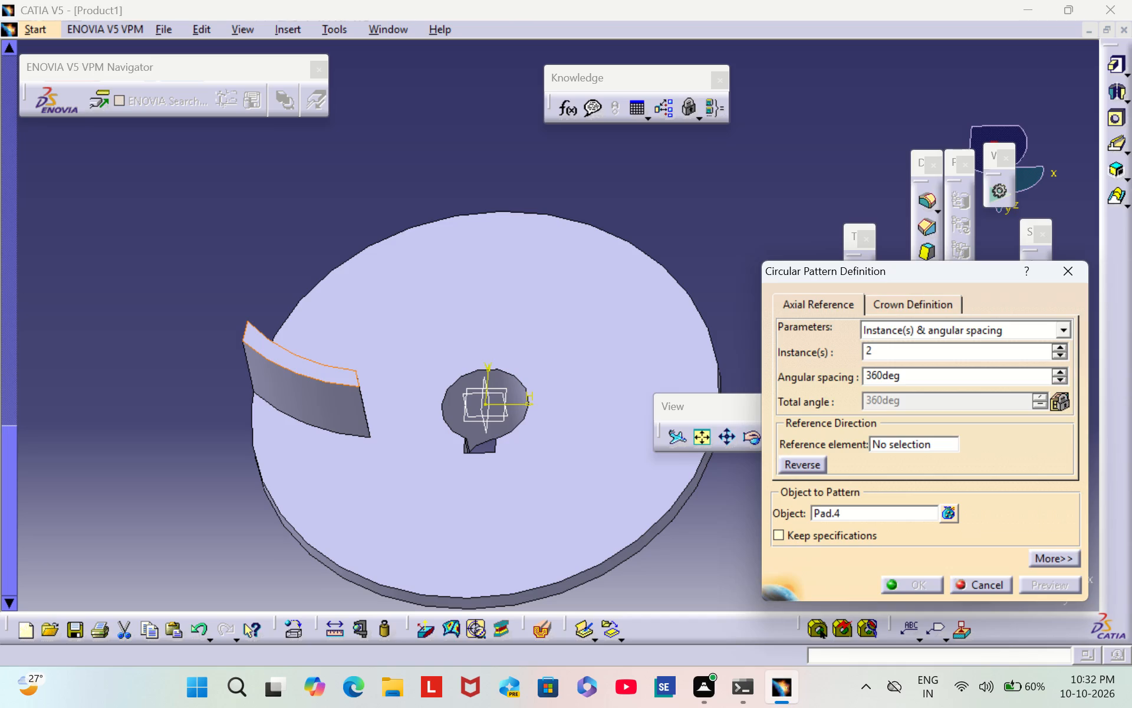
click(924, 442)
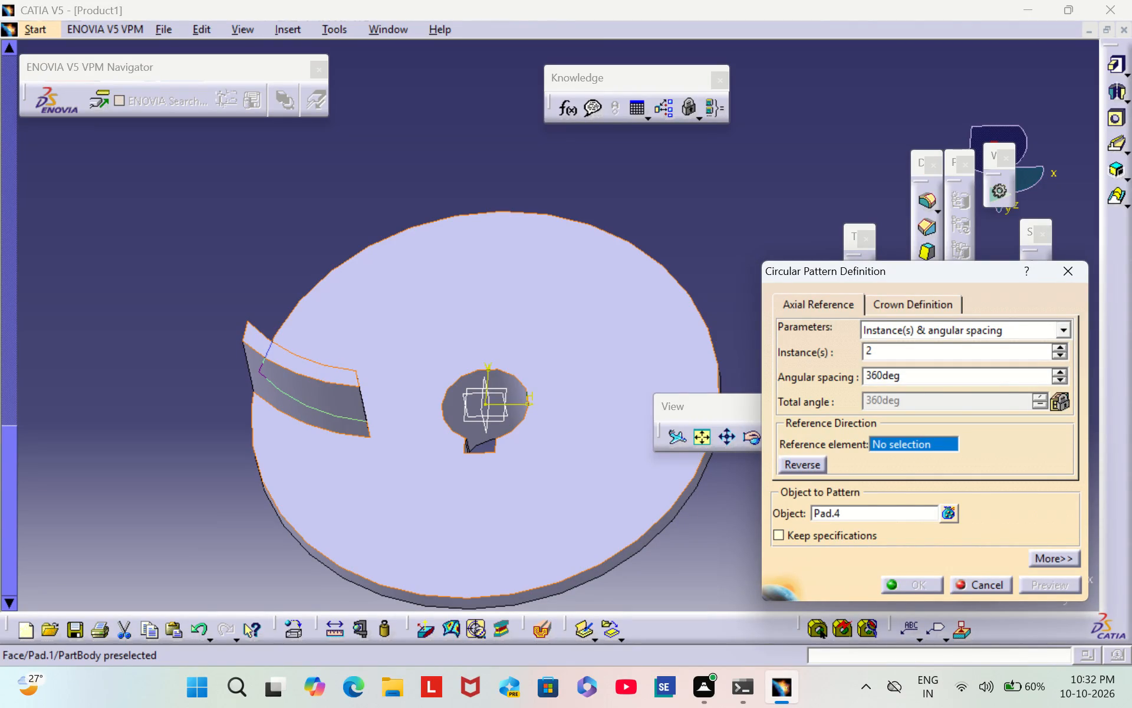
click(583, 306)
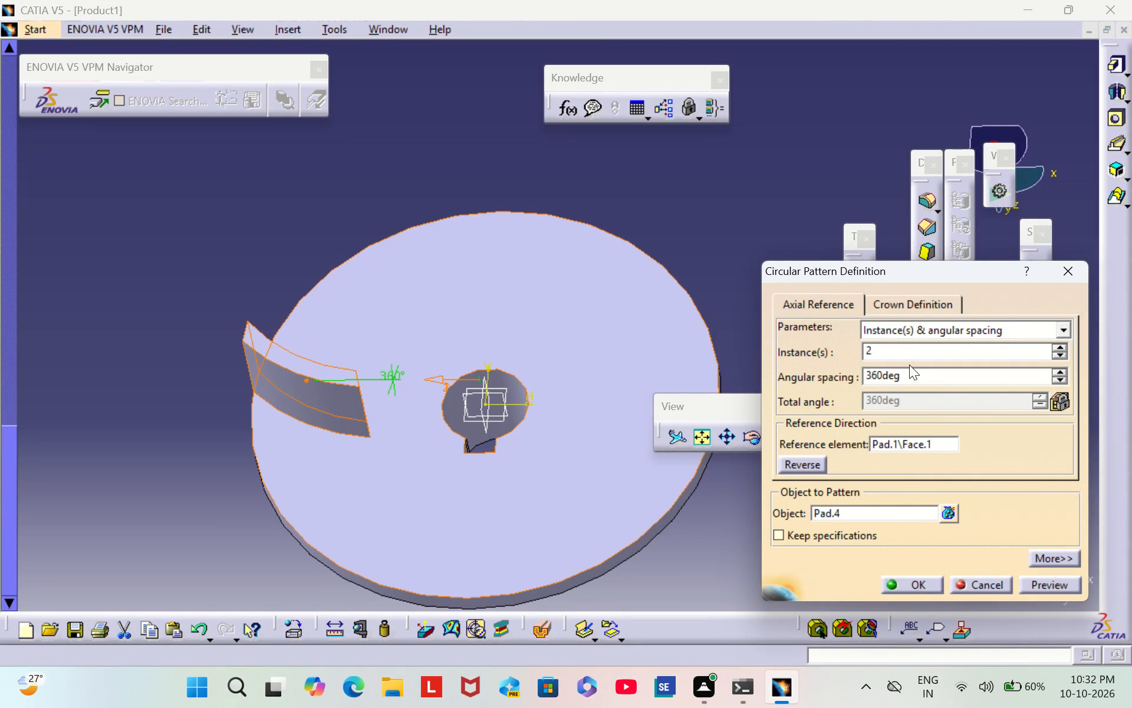
click(897, 356)
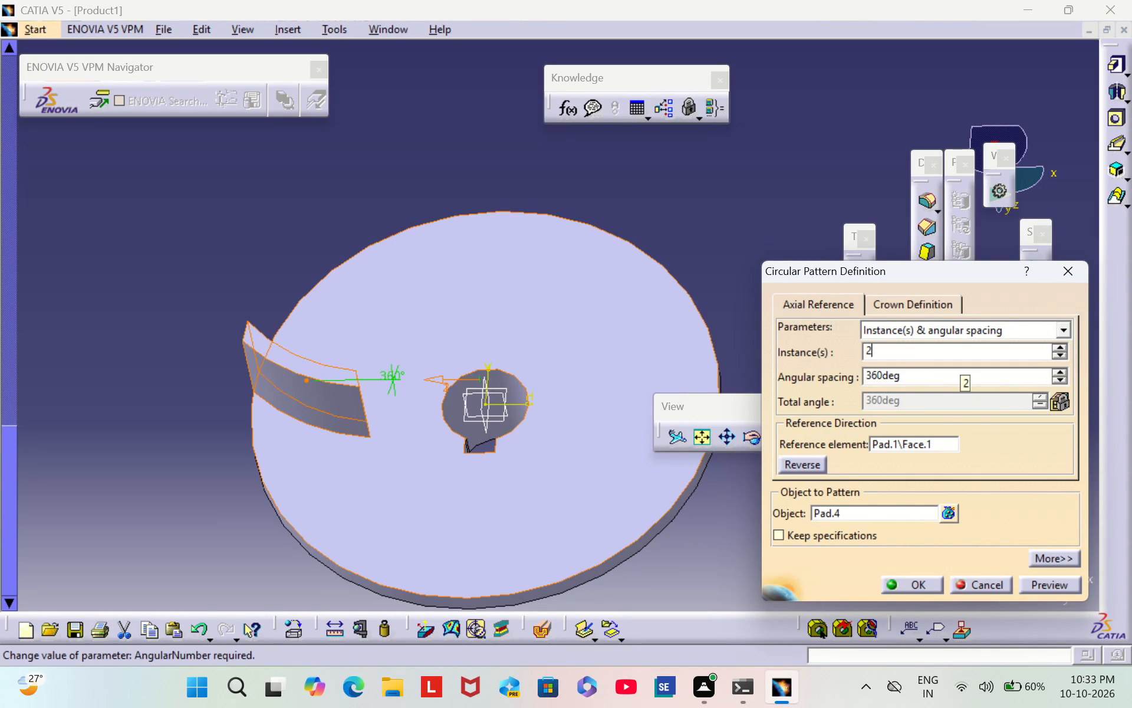
key(BackSpace)
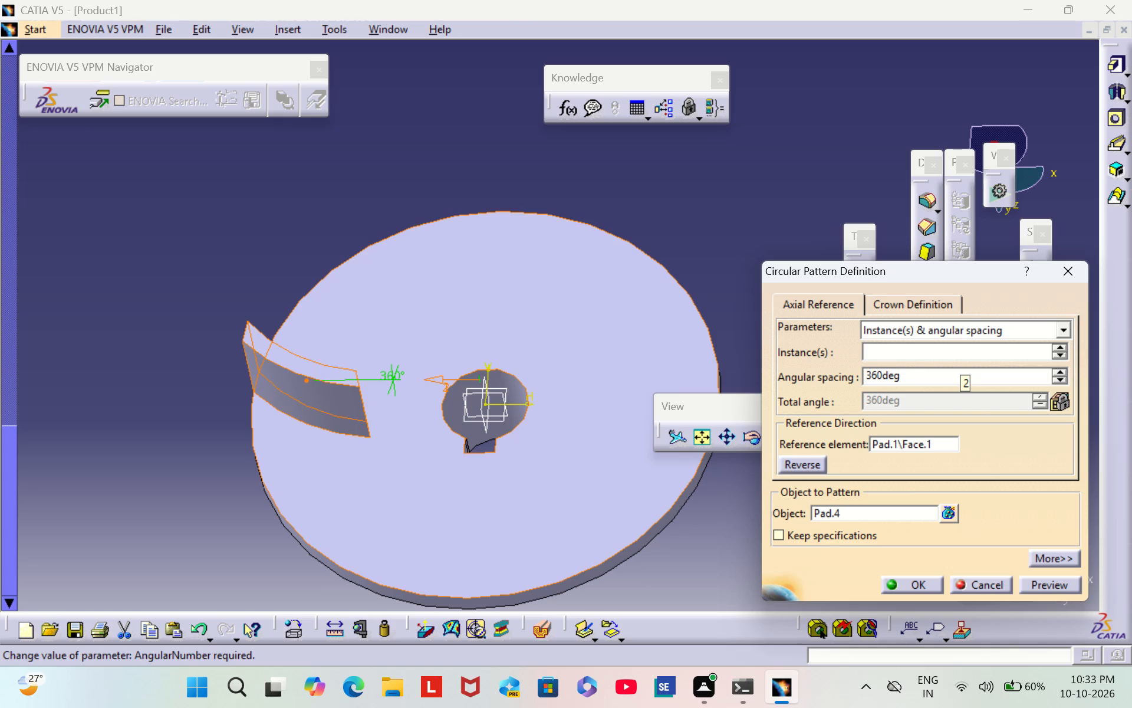
key(6)
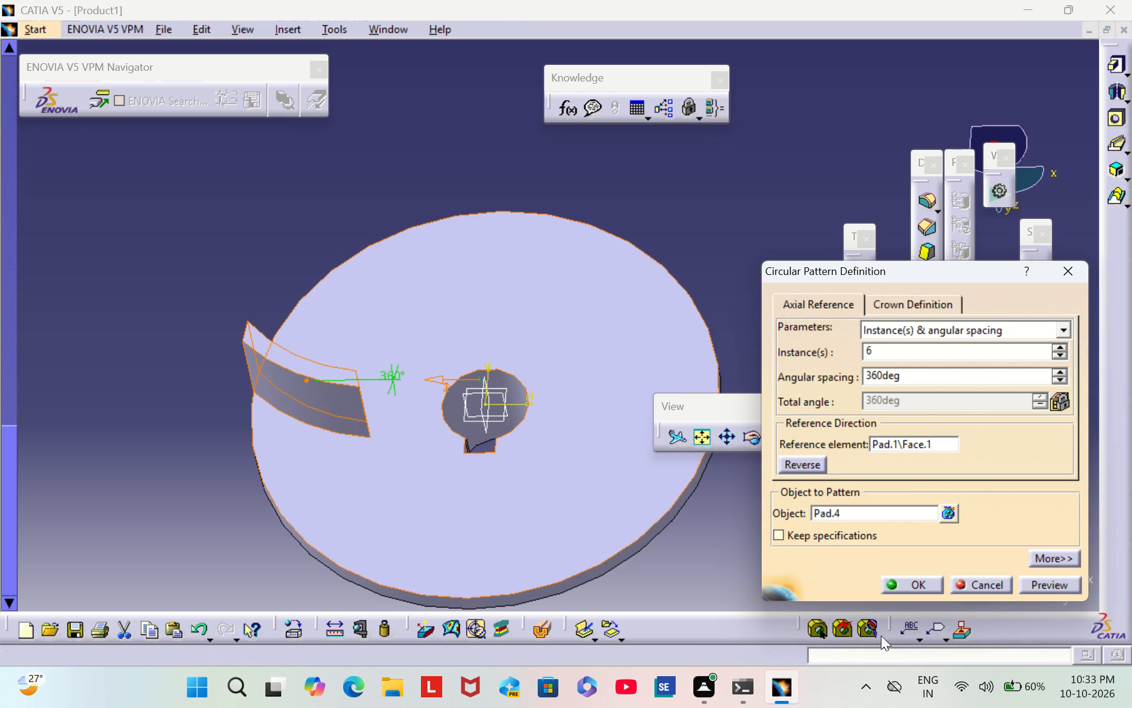
click(1042, 578)
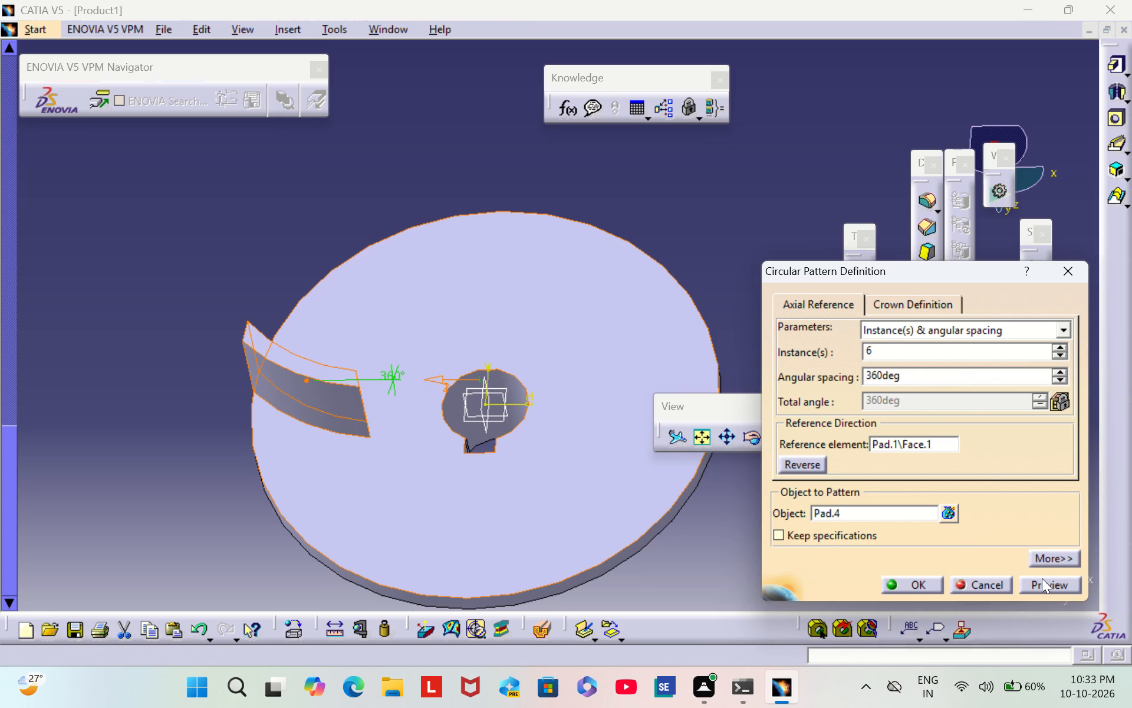
click(1038, 585)
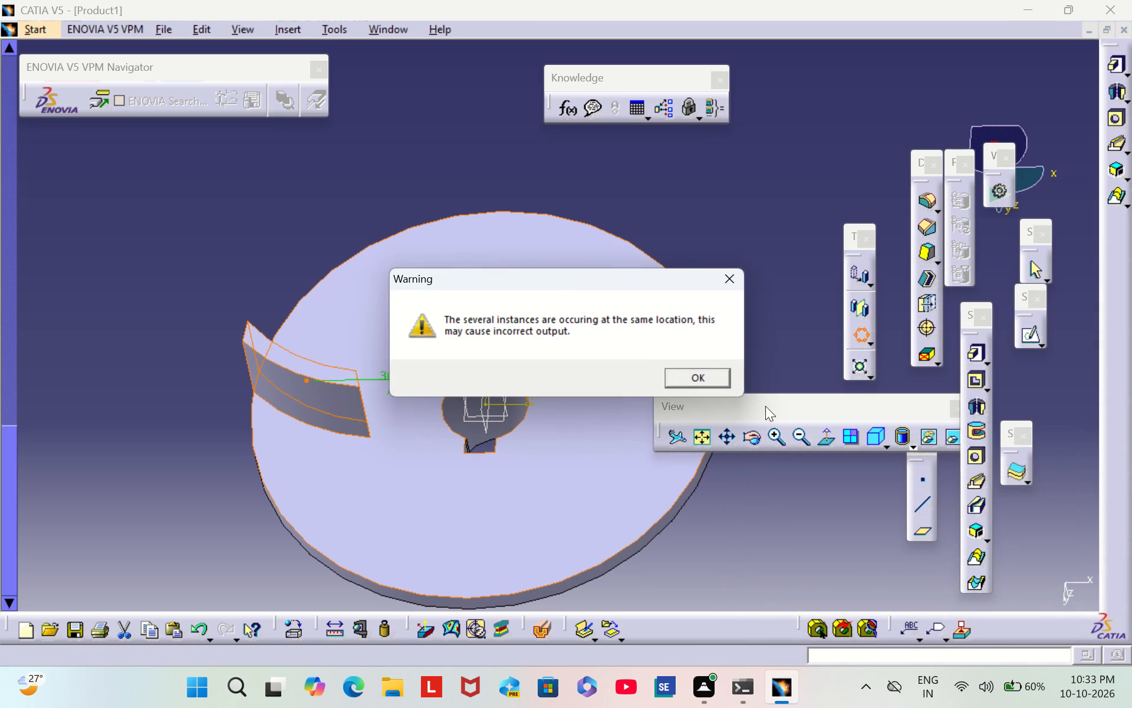
click(706, 373)
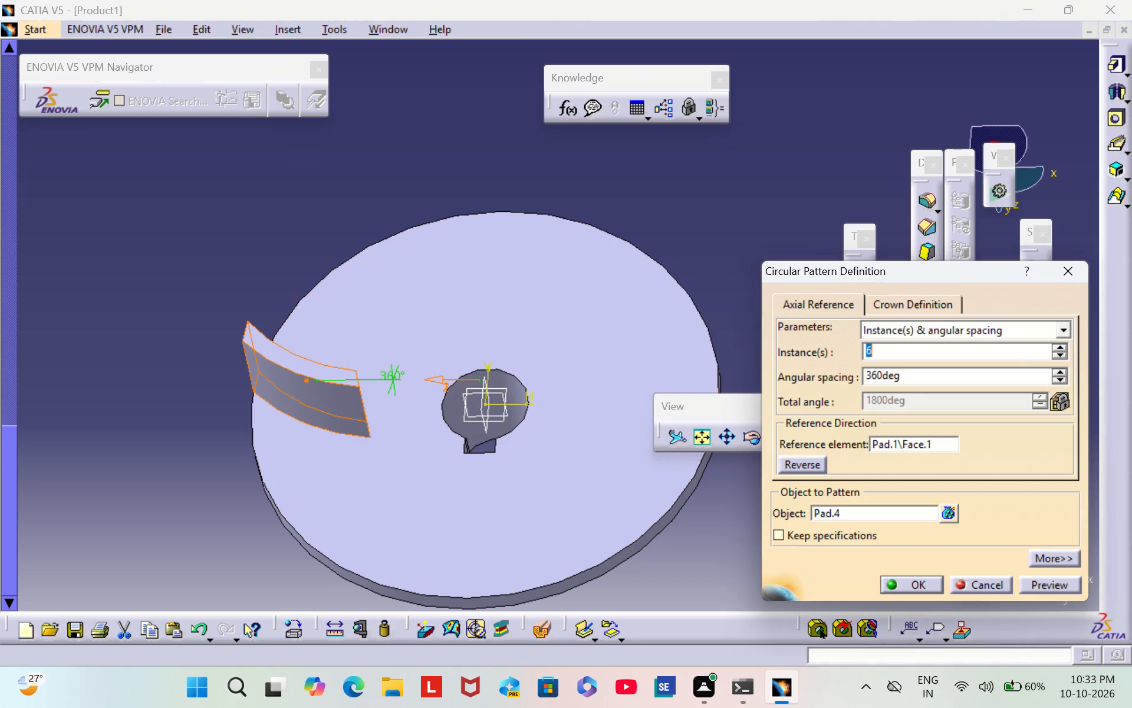
click(891, 583)
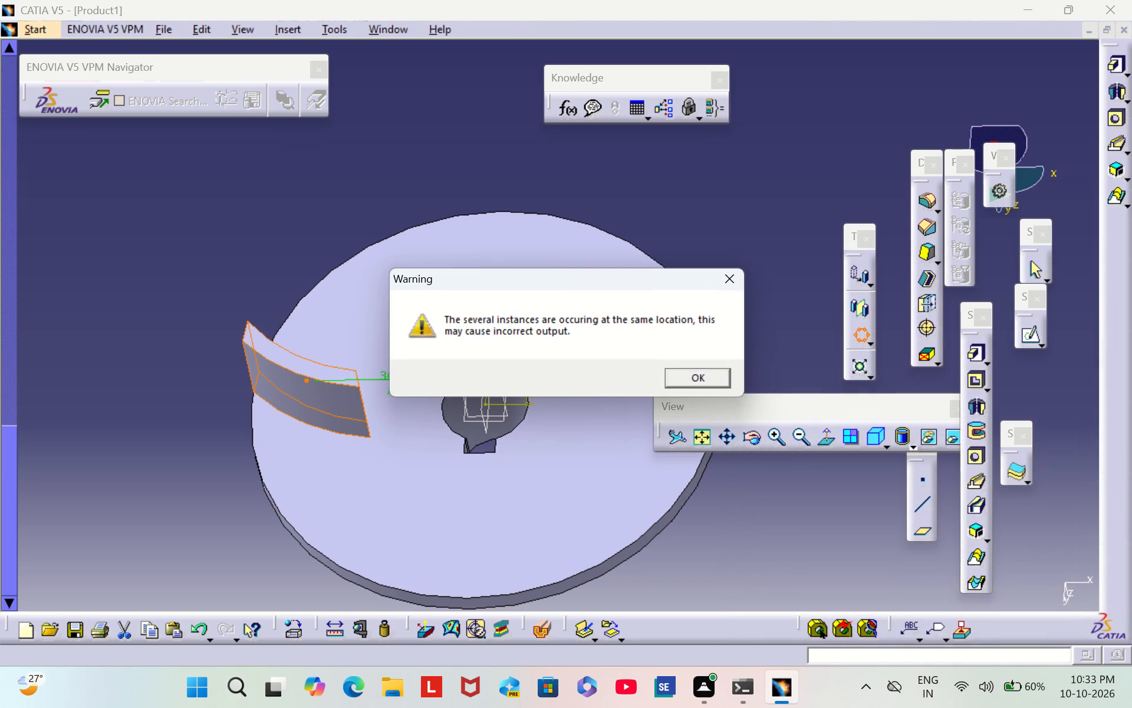
click(702, 385)
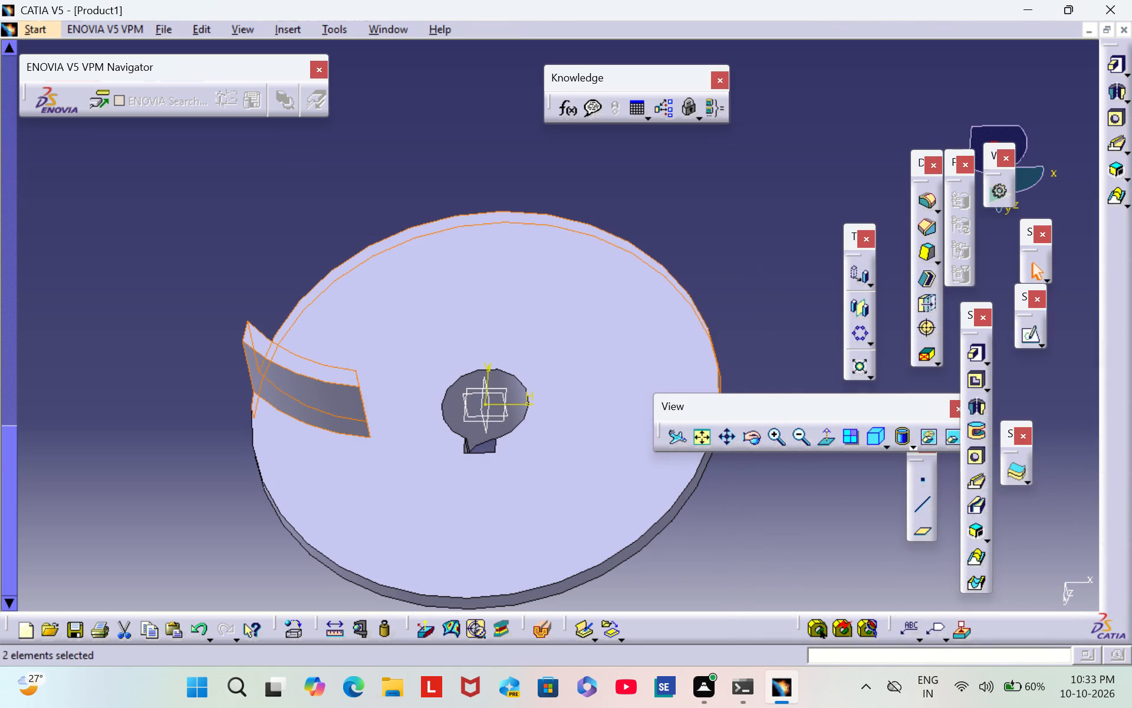
Examine the vane, disc and hub from several angles to check the circular pattern.
middle_drag(725, 355, 729, 266)
right_drag(725, 355, 752, 241)
middle_drag(774, 427, 759, 314)
right_drag(766, 386, 759, 314)
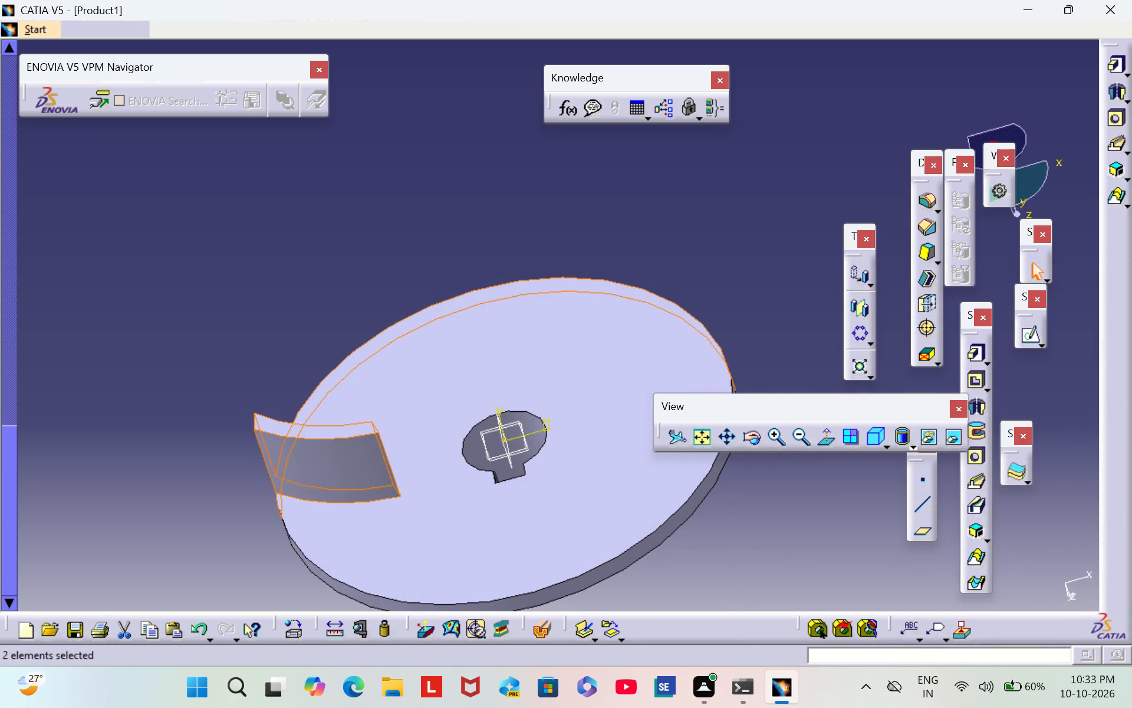
right_drag(757, 326, 708, 290)
scroll(708, 132, down, 1)
middle_drag(778, 296, 424, 487)
right_drag(778, 296, 424, 487)
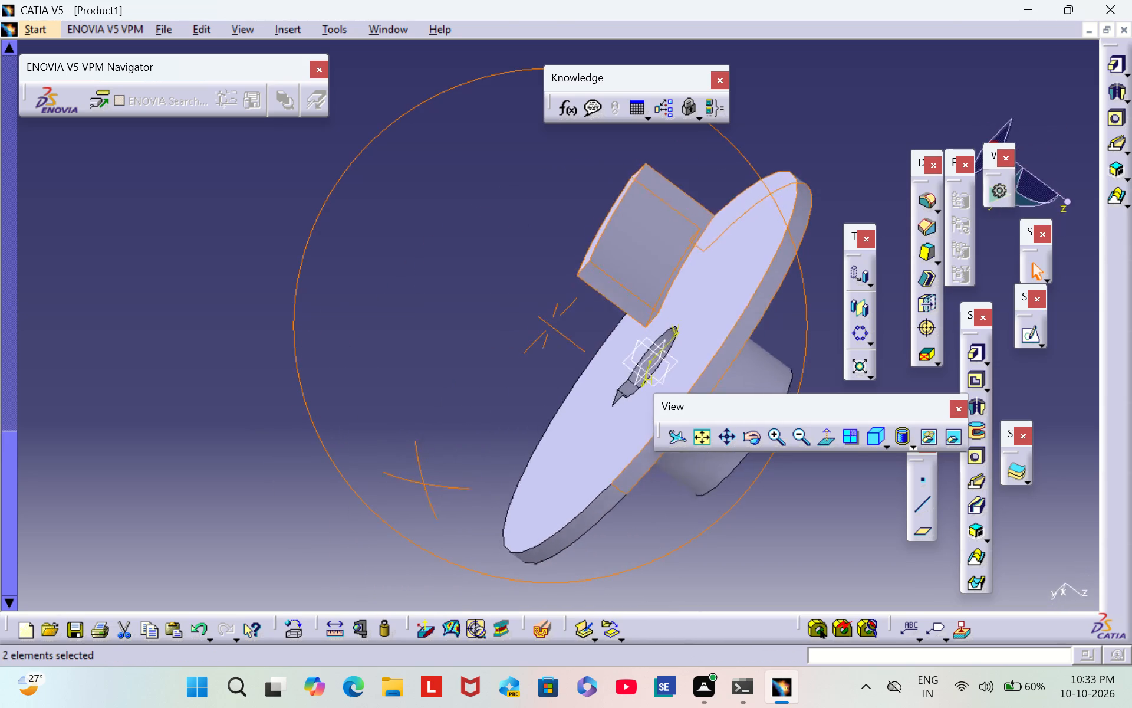
middle_drag(424, 487, 657, 529)
right_drag(424, 487, 657, 529)
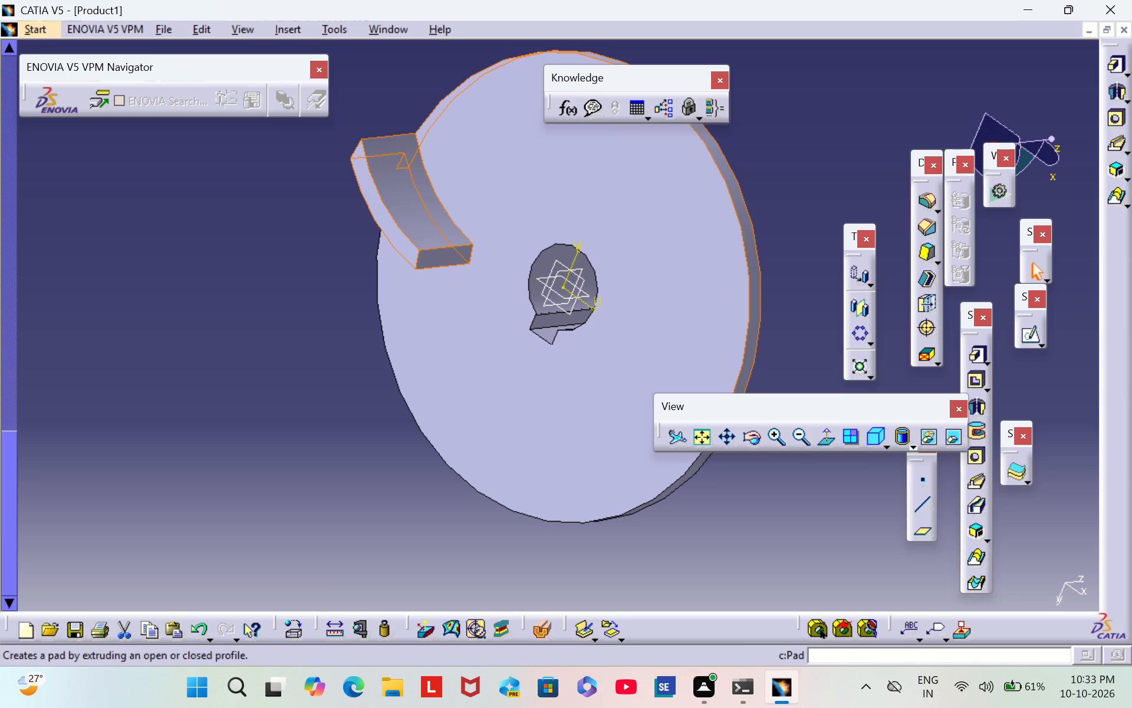
Circular-pattern the vane pad again with 6 instances at 360° spacing, using the disc's flat face as the reference element.
click(860, 332)
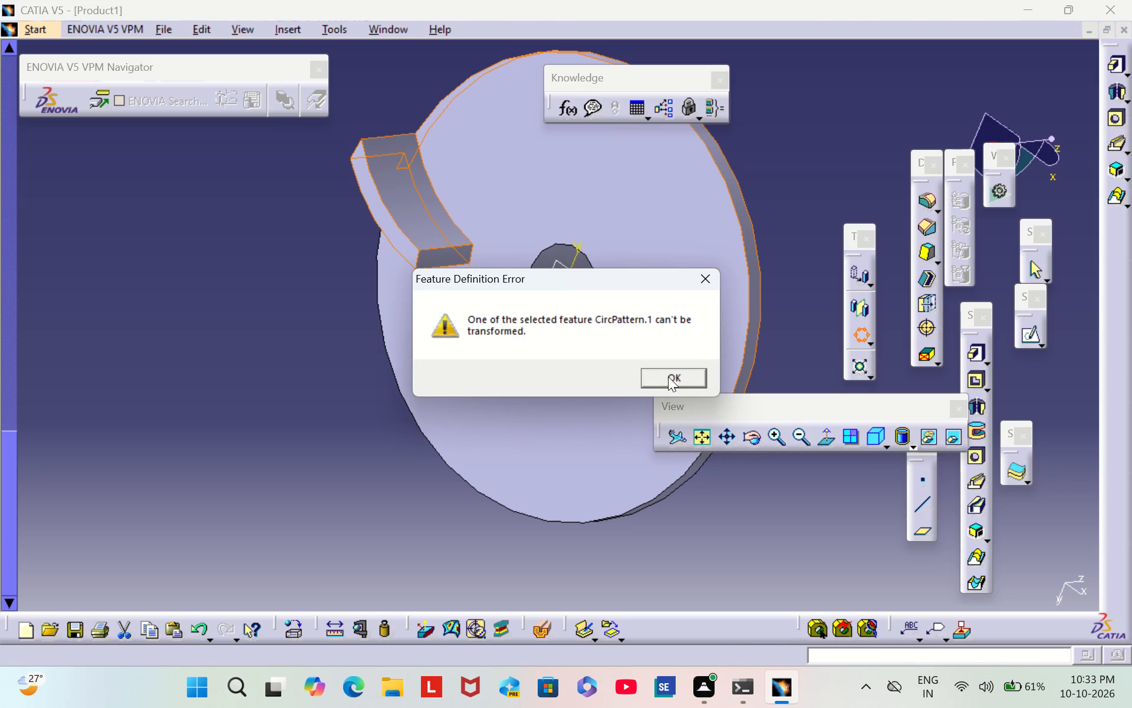
click(668, 376)
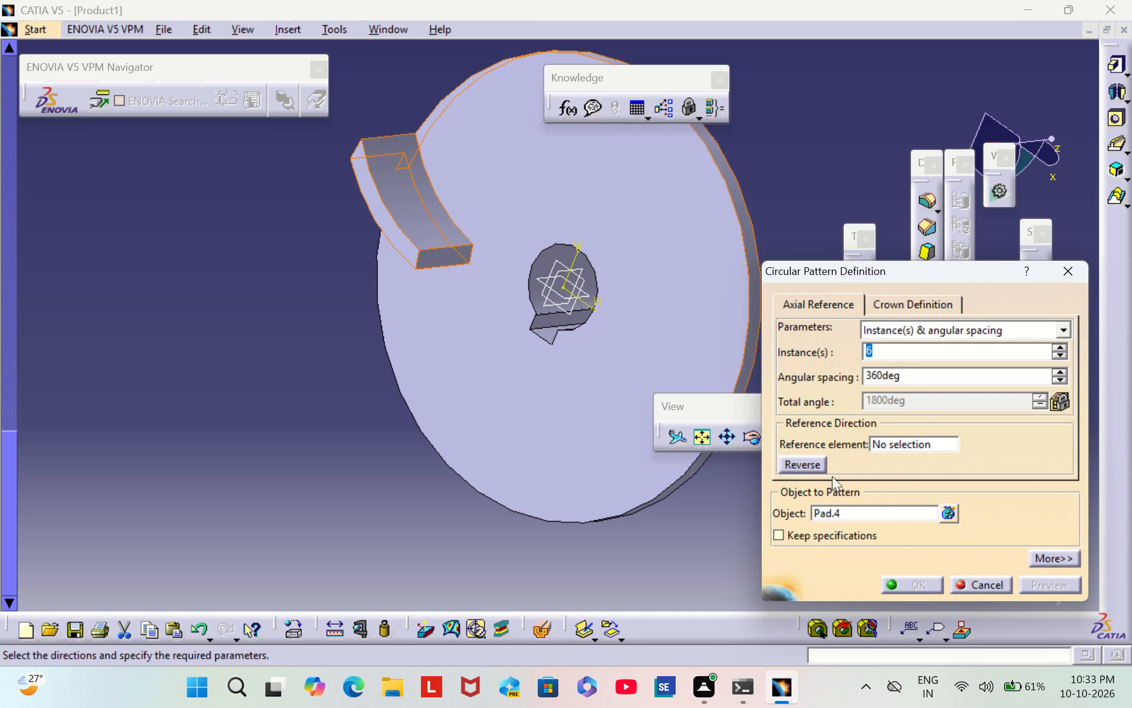
click(906, 442)
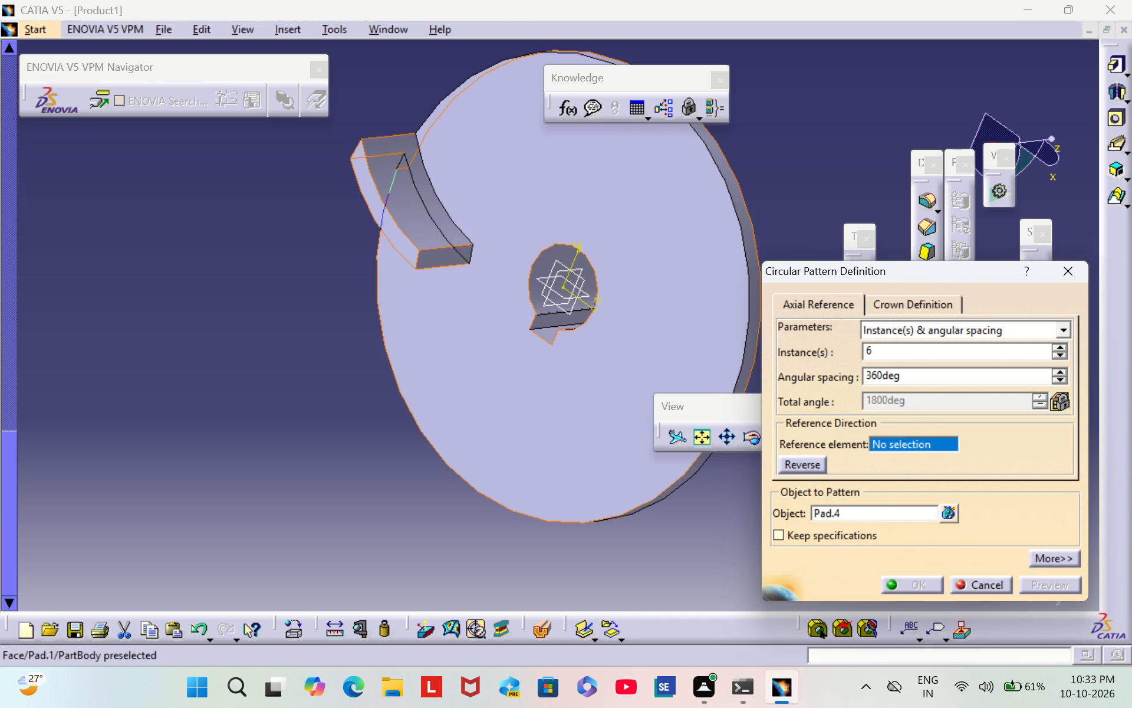
click(672, 303)
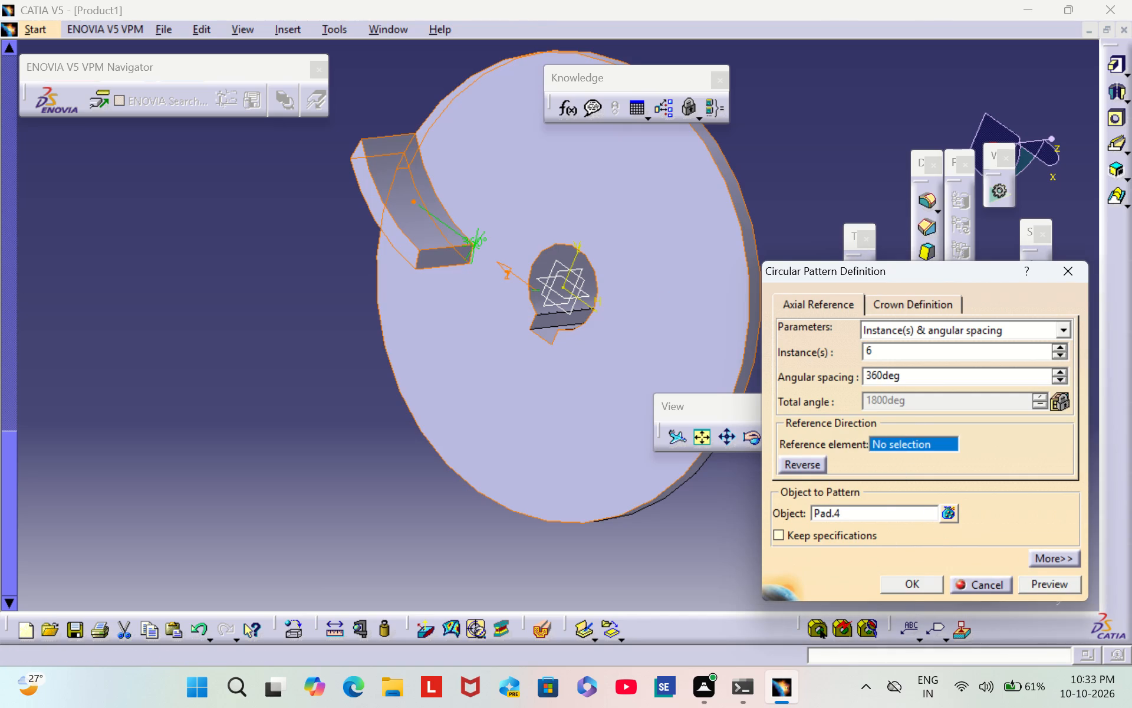
click(907, 591)
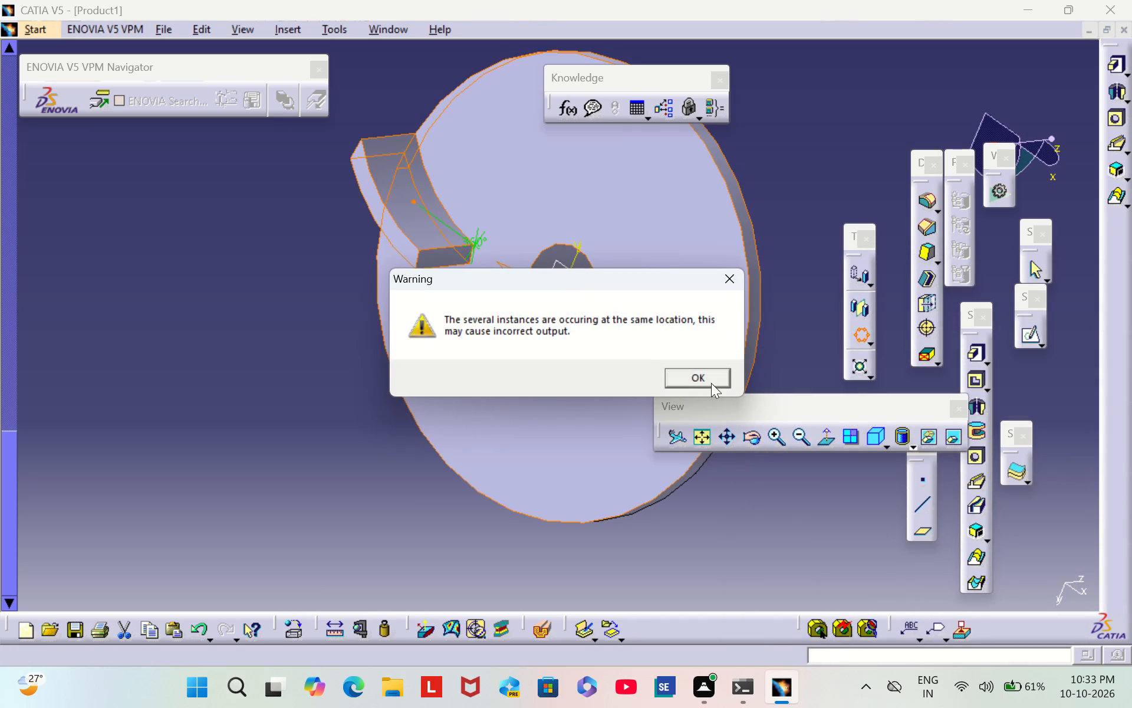
click(707, 382)
Examine the disc and vane from several angles to check the second circular pattern.
middle_drag(767, 248, 767, 244)
right_drag(767, 247, 767, 244)
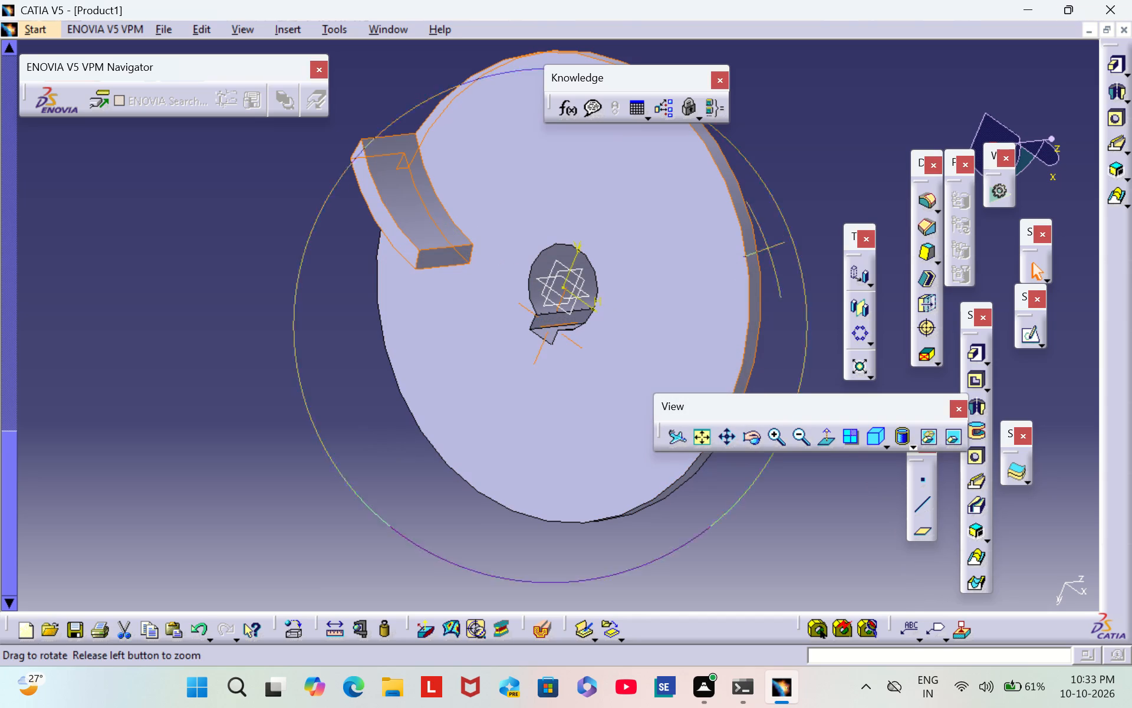
middle_drag(767, 244, 853, 147)
right_drag(767, 244, 897, 120)
middle_drag(738, 175, 801, 136)
right_drag(738, 171, 801, 136)
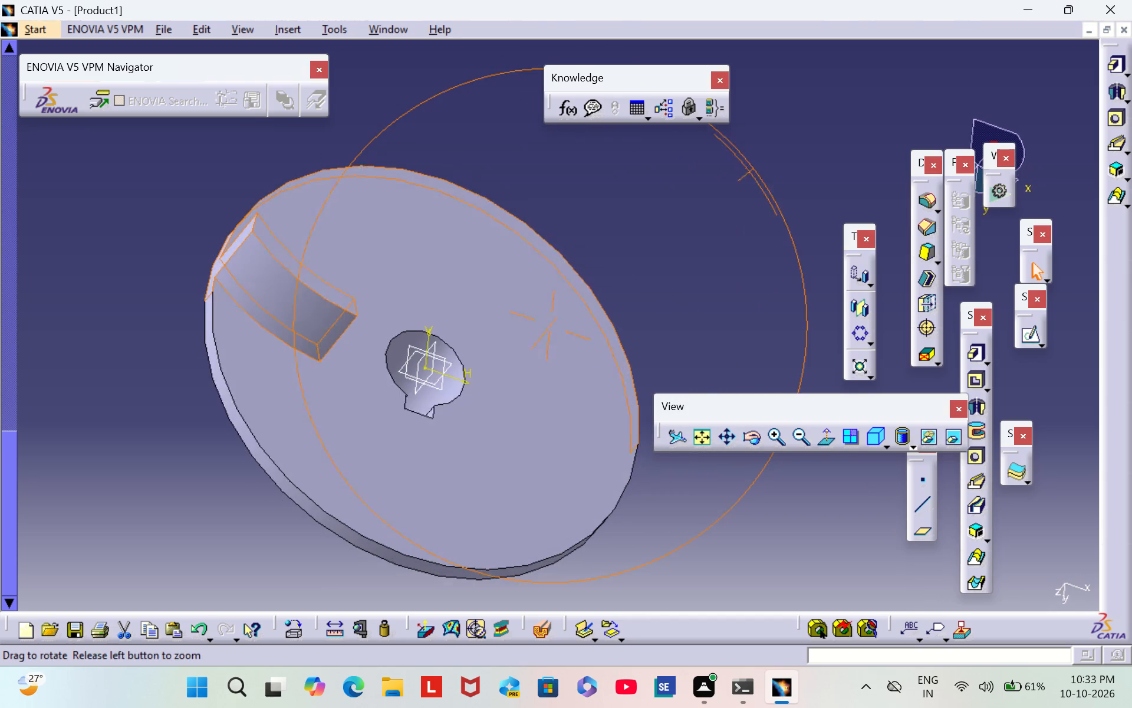
middle_drag(801, 136, 807, 133)
right_drag(801, 136, 744, 152)
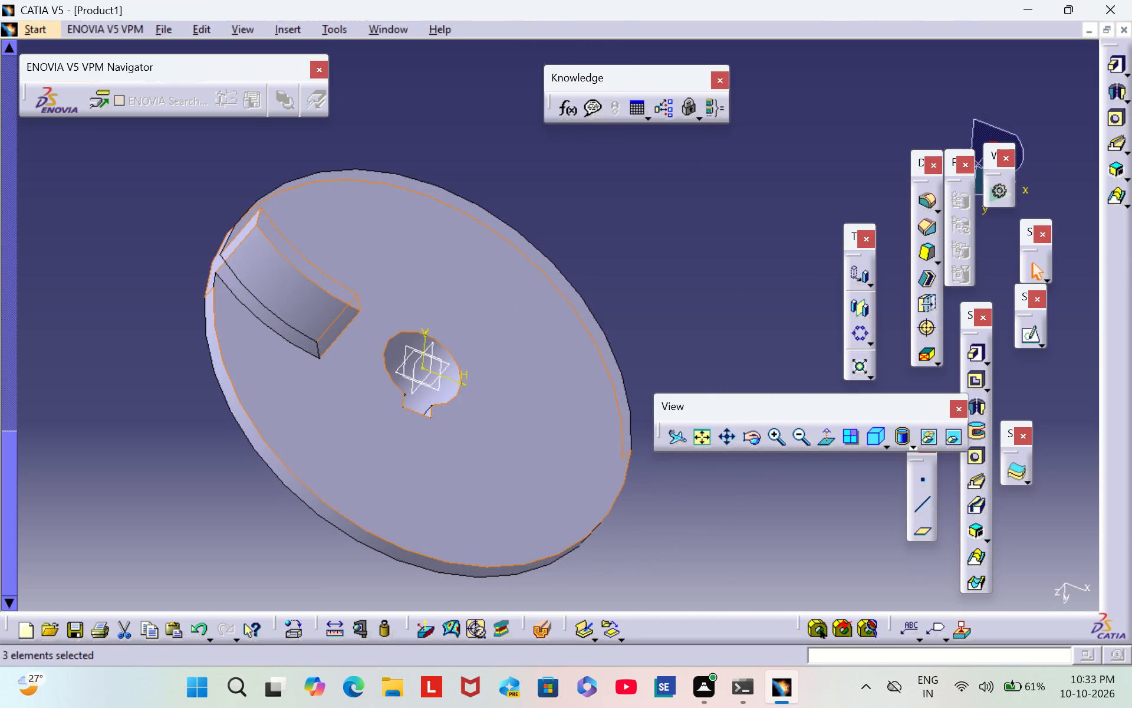
click(457, 161)
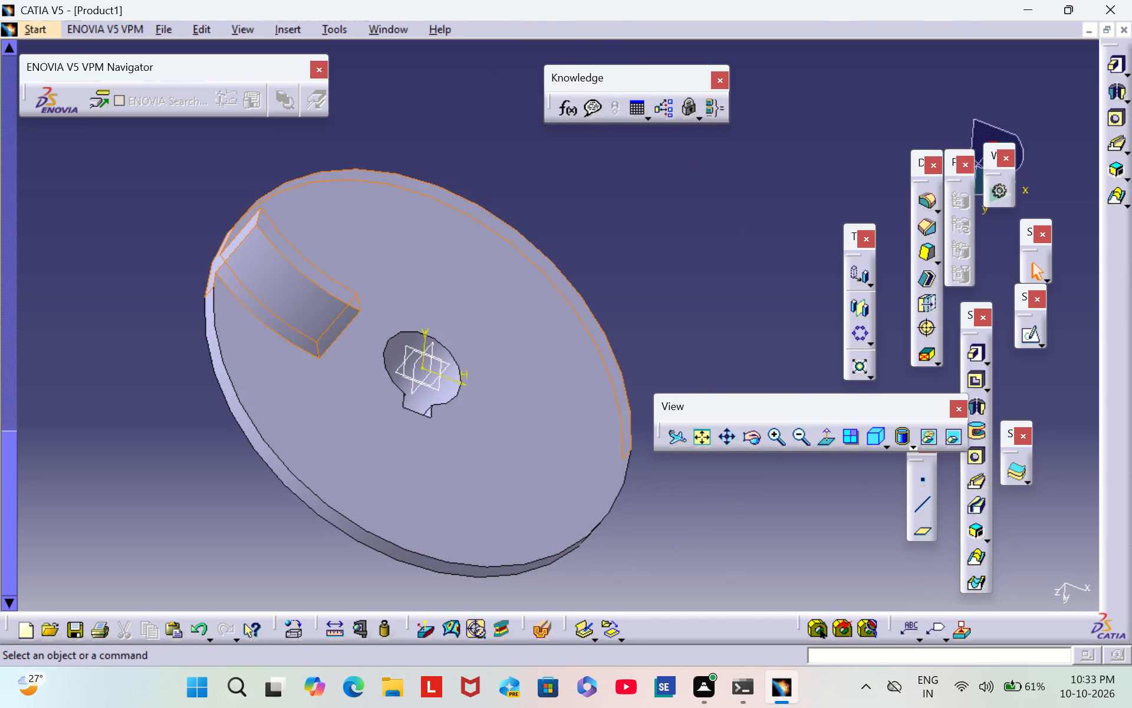
middle_drag(478, 128, 453, 320)
right_drag(478, 127, 453, 320)
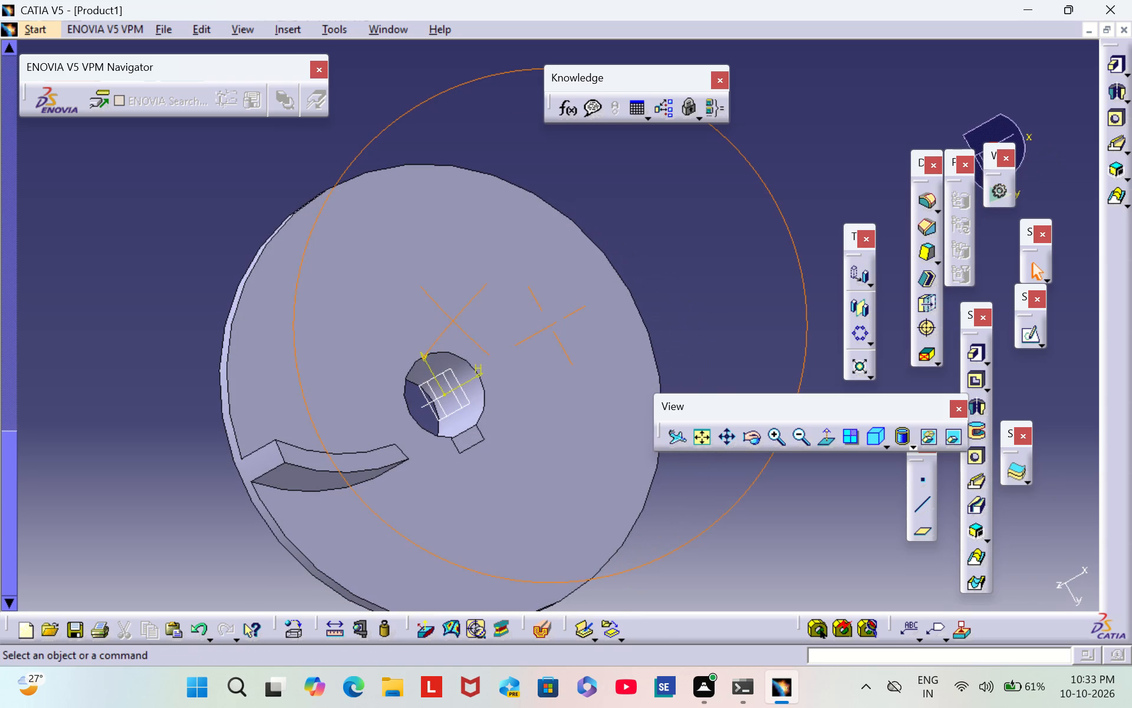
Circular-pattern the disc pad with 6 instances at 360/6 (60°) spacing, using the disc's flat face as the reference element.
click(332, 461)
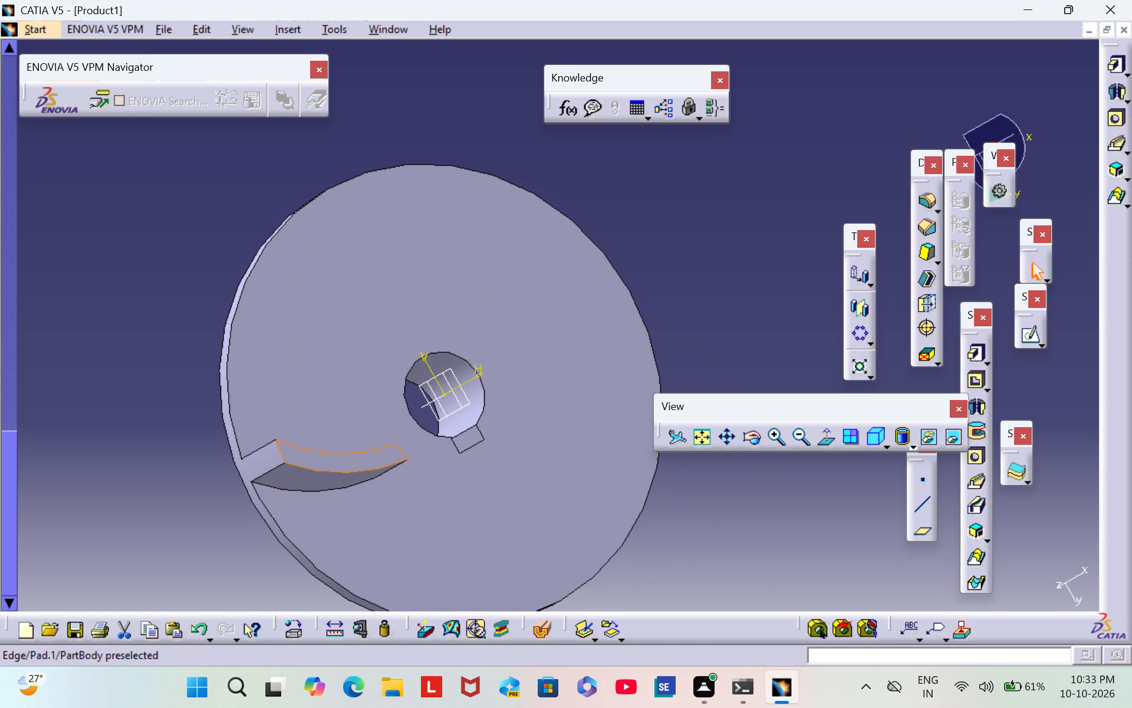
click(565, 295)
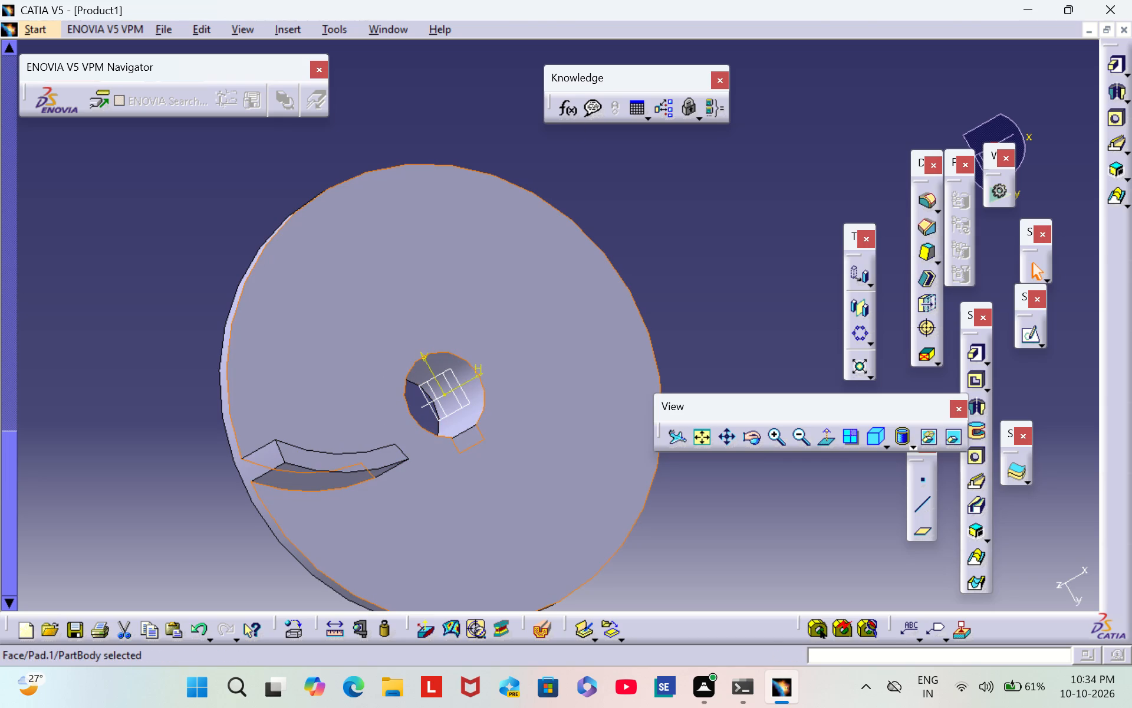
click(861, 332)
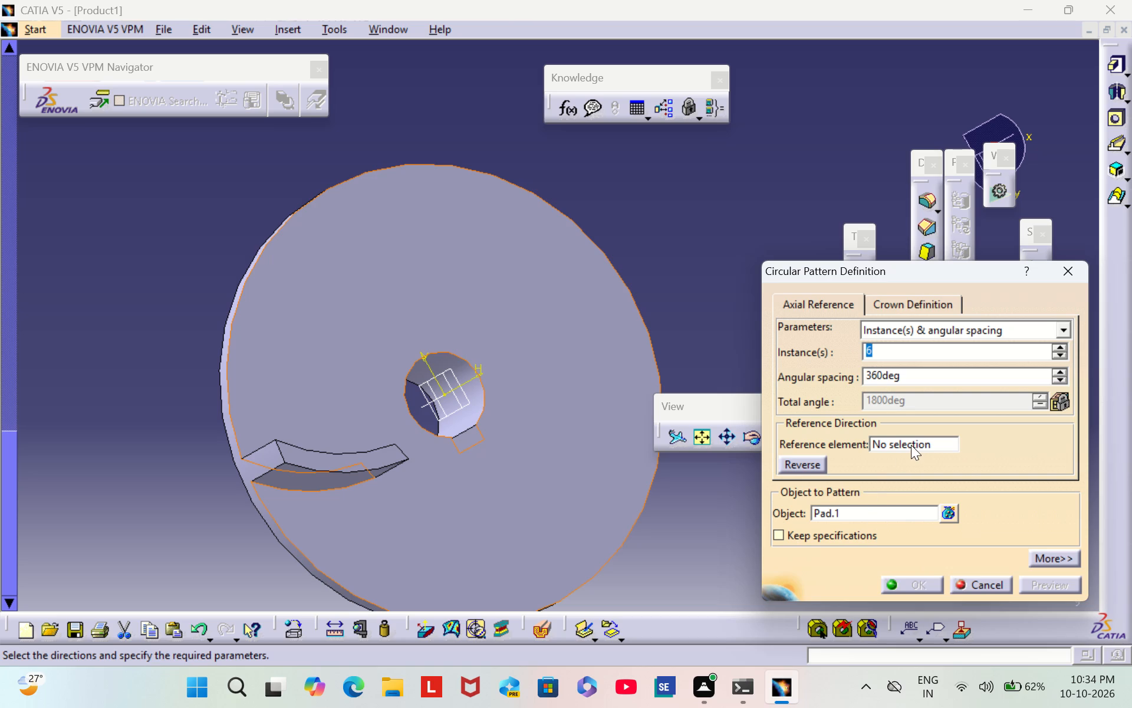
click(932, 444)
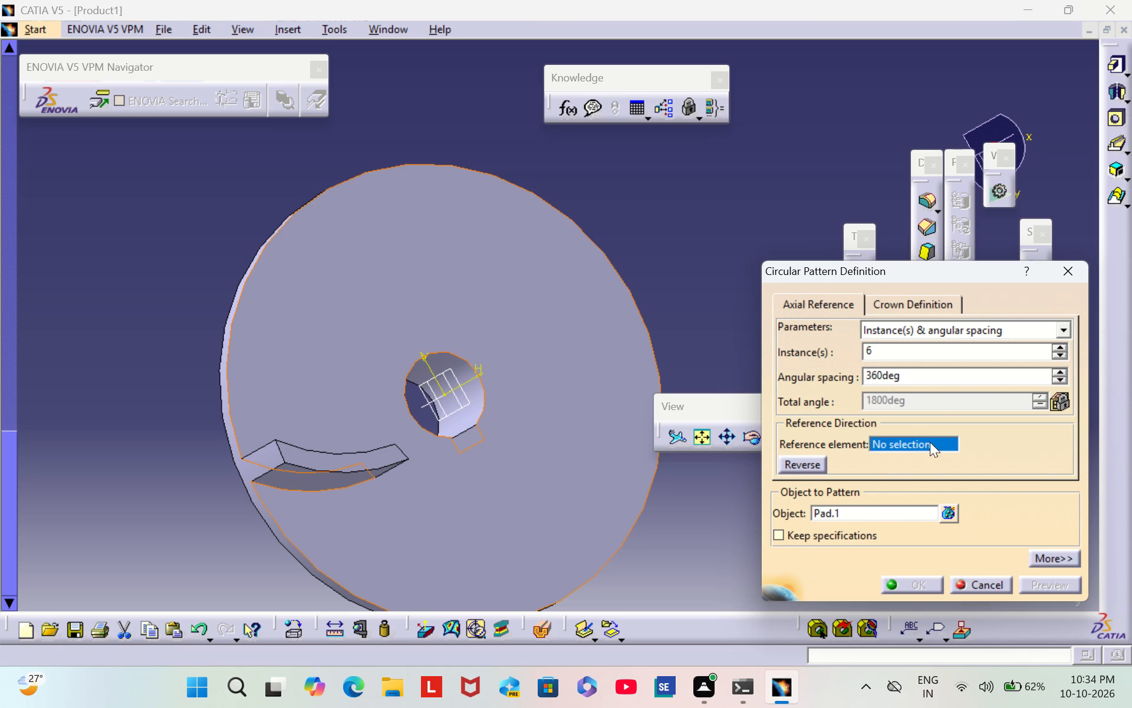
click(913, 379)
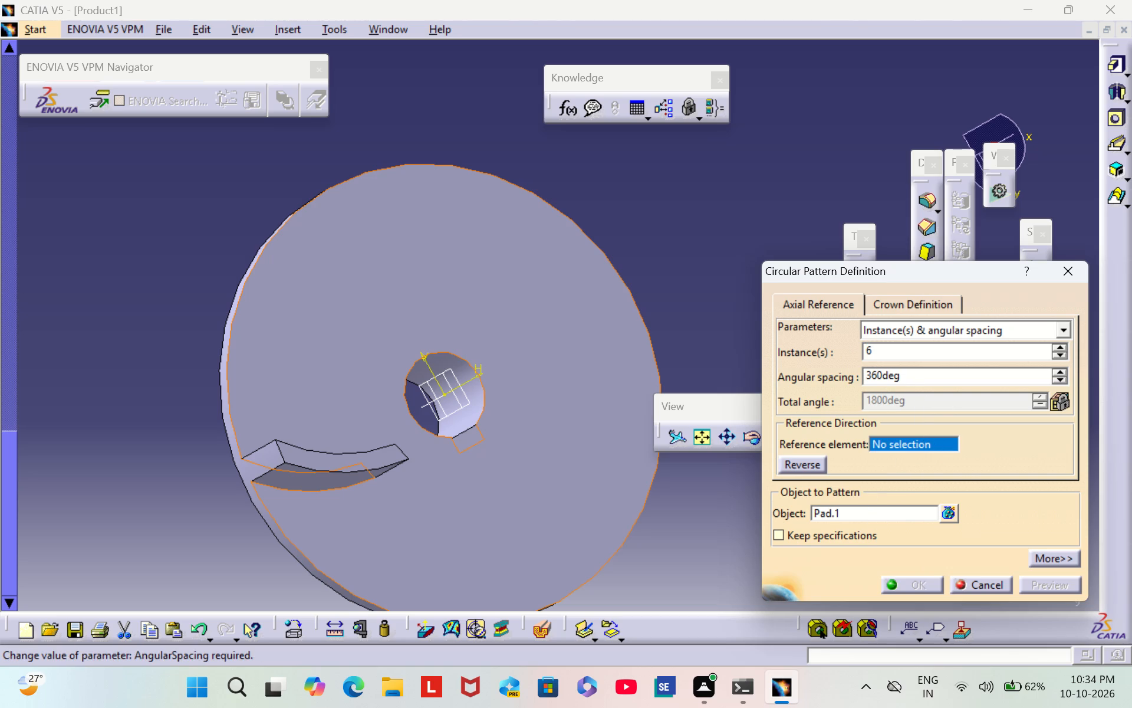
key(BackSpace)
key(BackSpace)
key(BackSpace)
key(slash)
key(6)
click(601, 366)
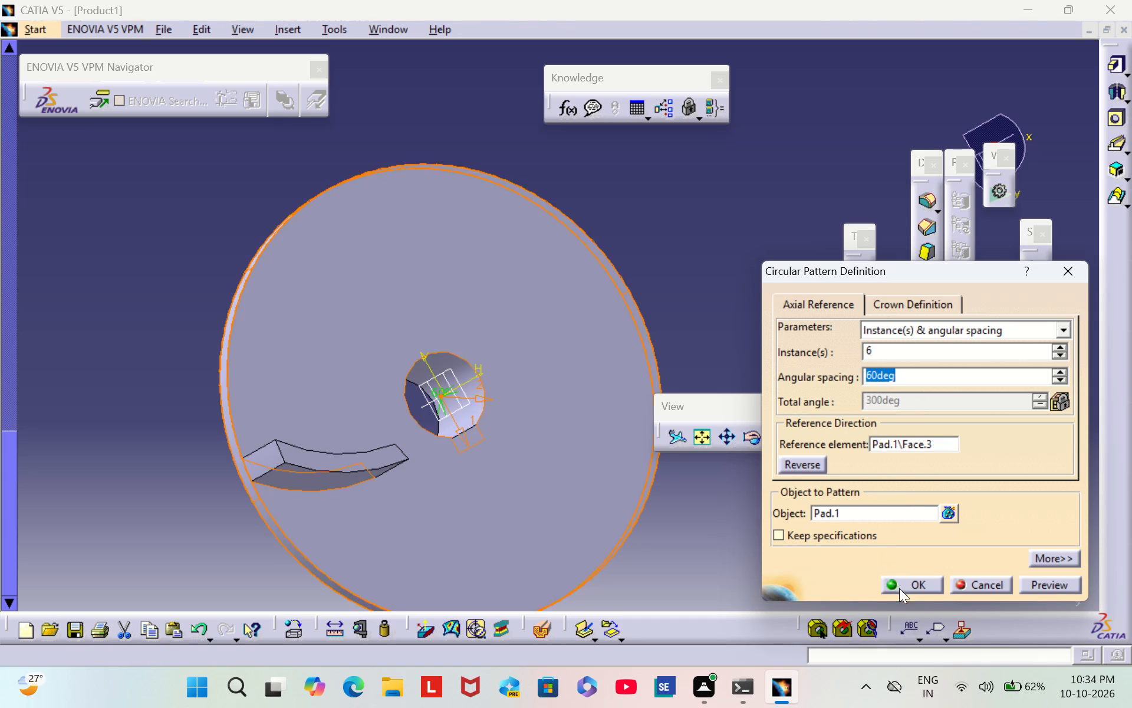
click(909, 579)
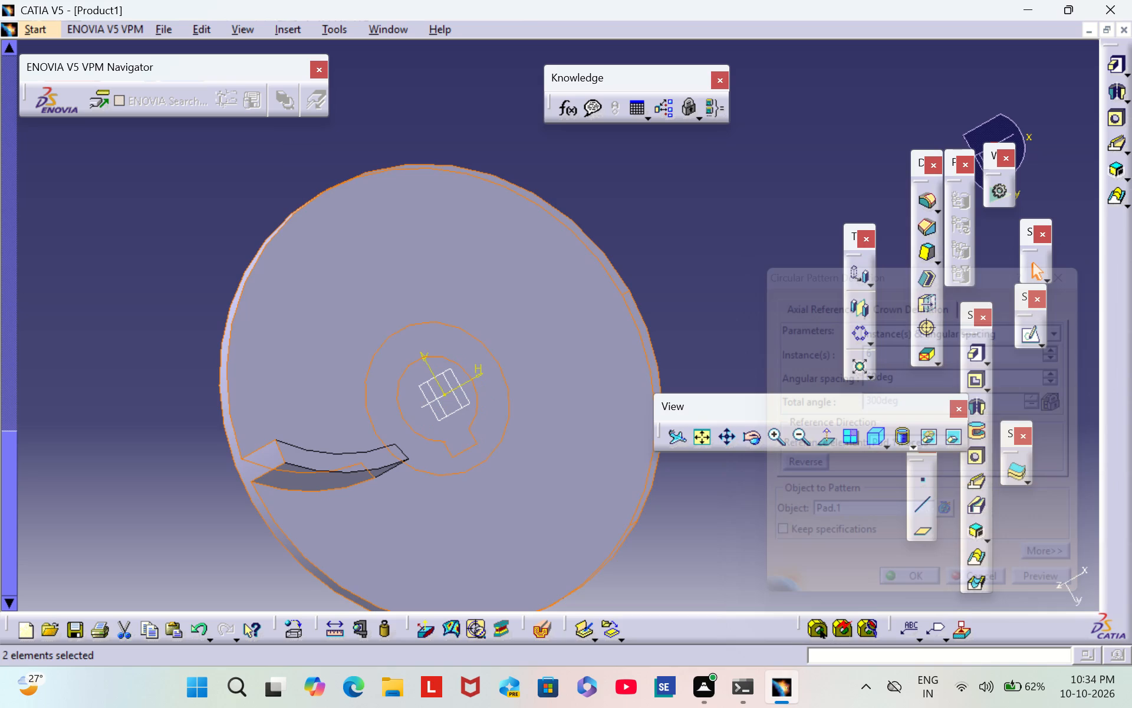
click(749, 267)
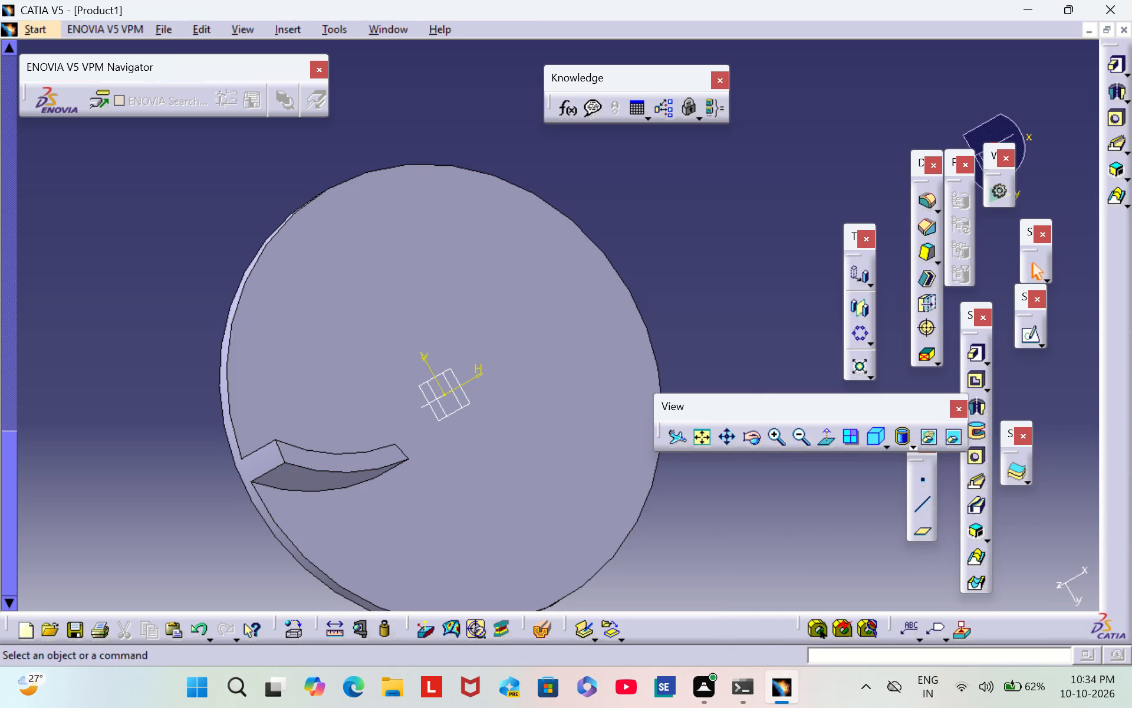
Undo the circular patterns and the vane pad, going back to the bare vane sketch on the disc.
key(ctrl+z)
key(ctrl+z)
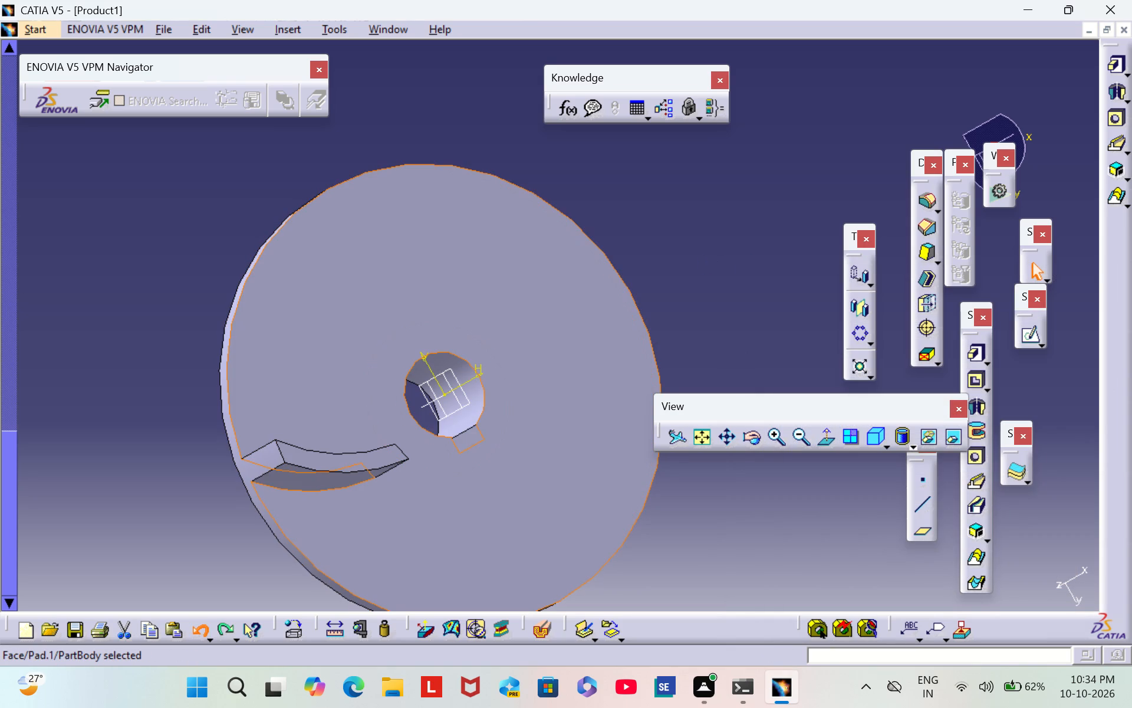
key(ctrl+z)
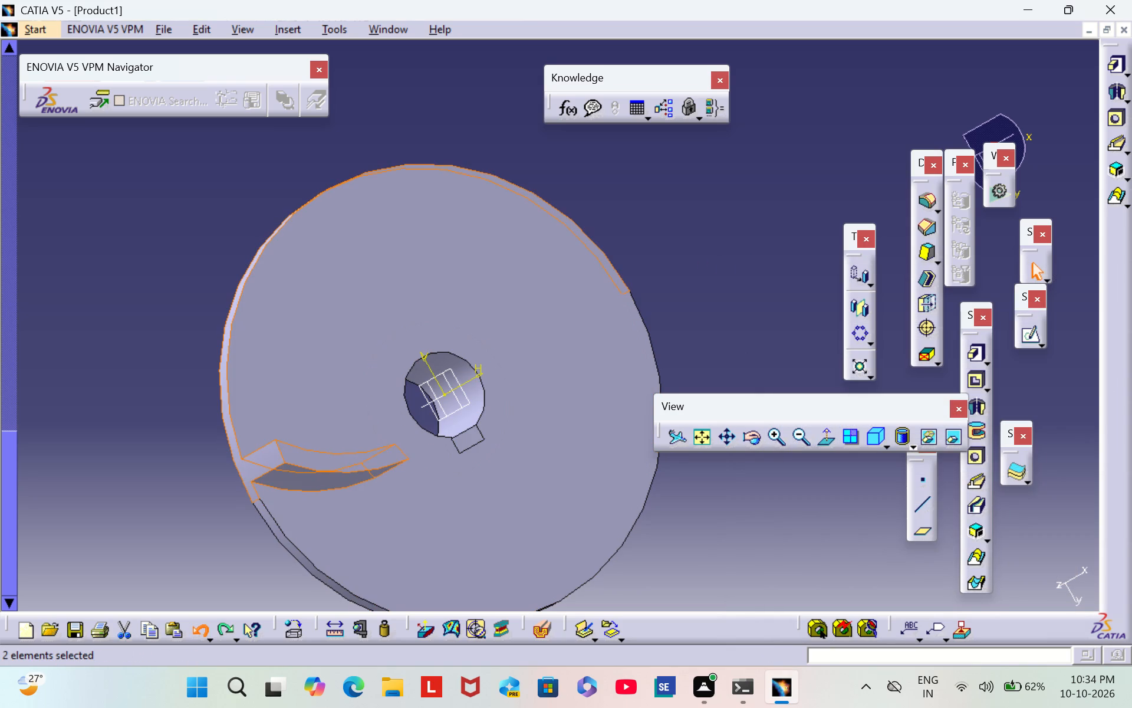
key(ctrl+z)
key(ctrl+z)
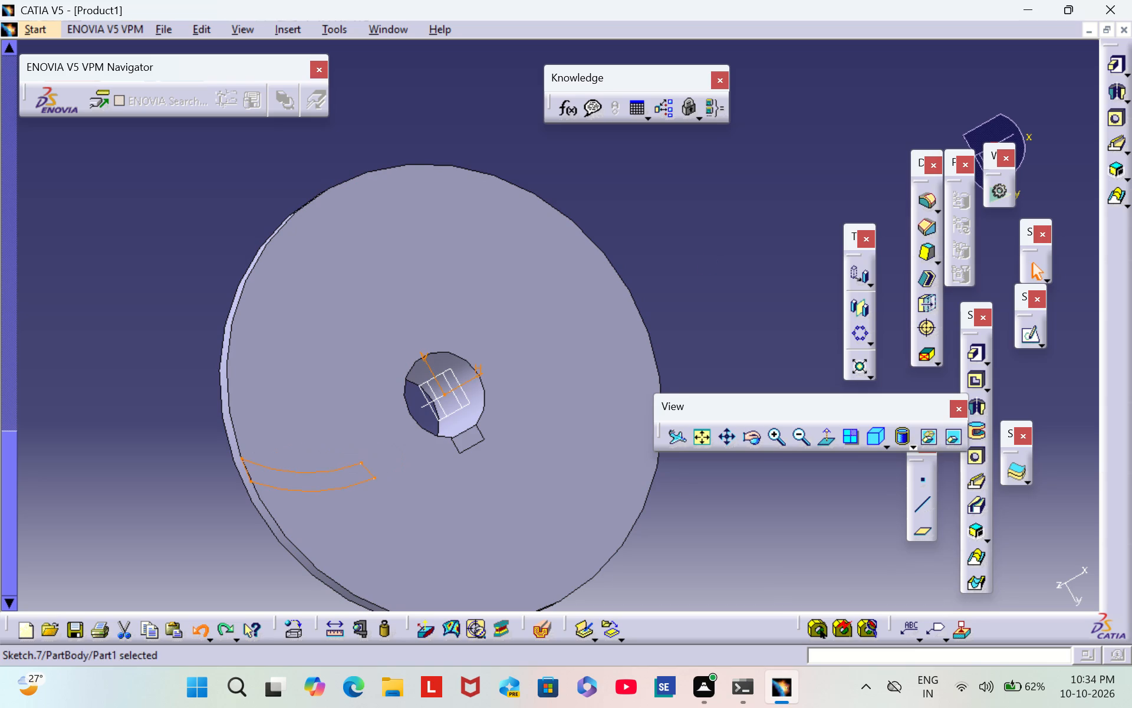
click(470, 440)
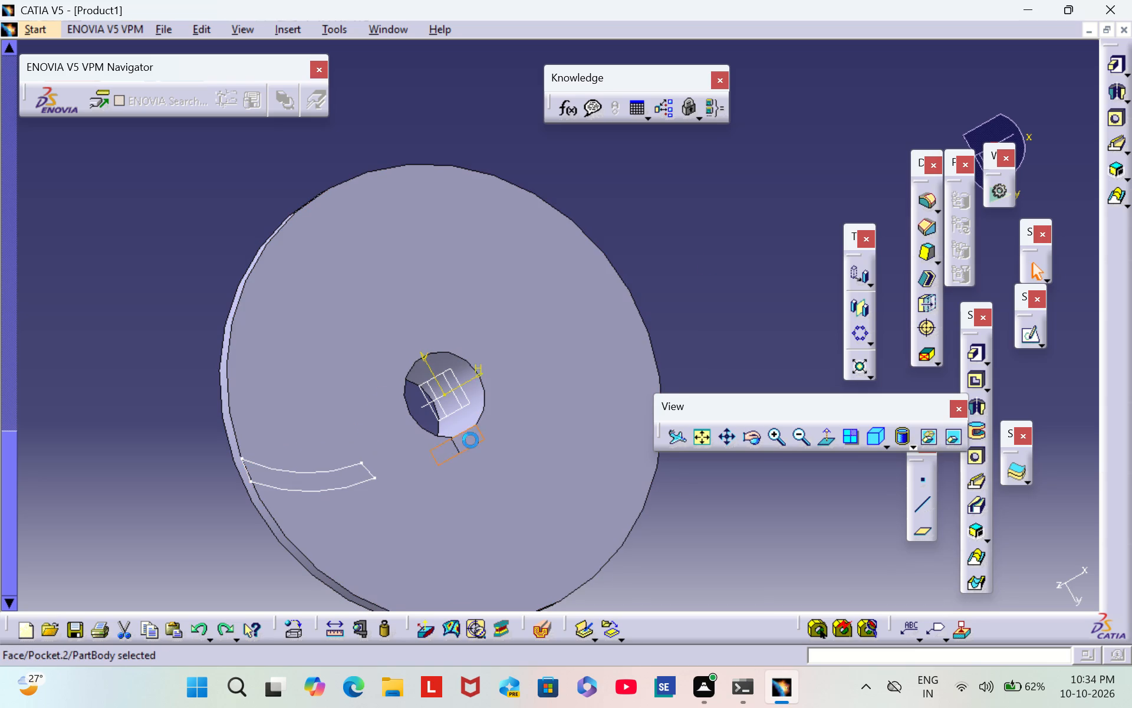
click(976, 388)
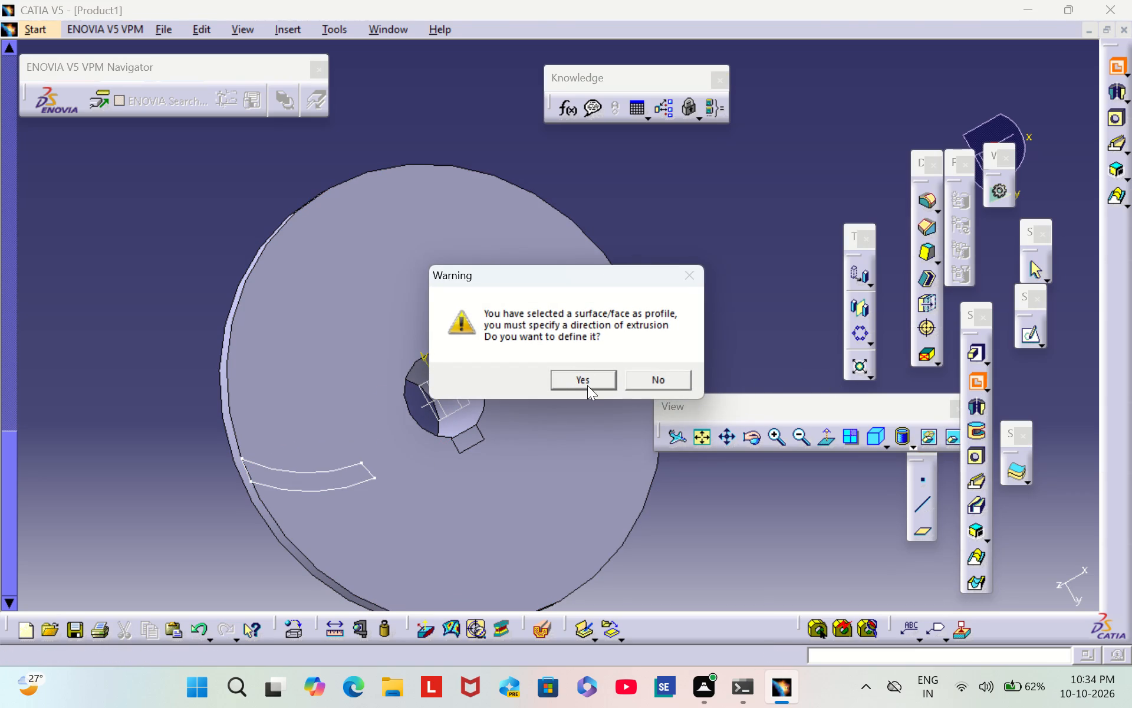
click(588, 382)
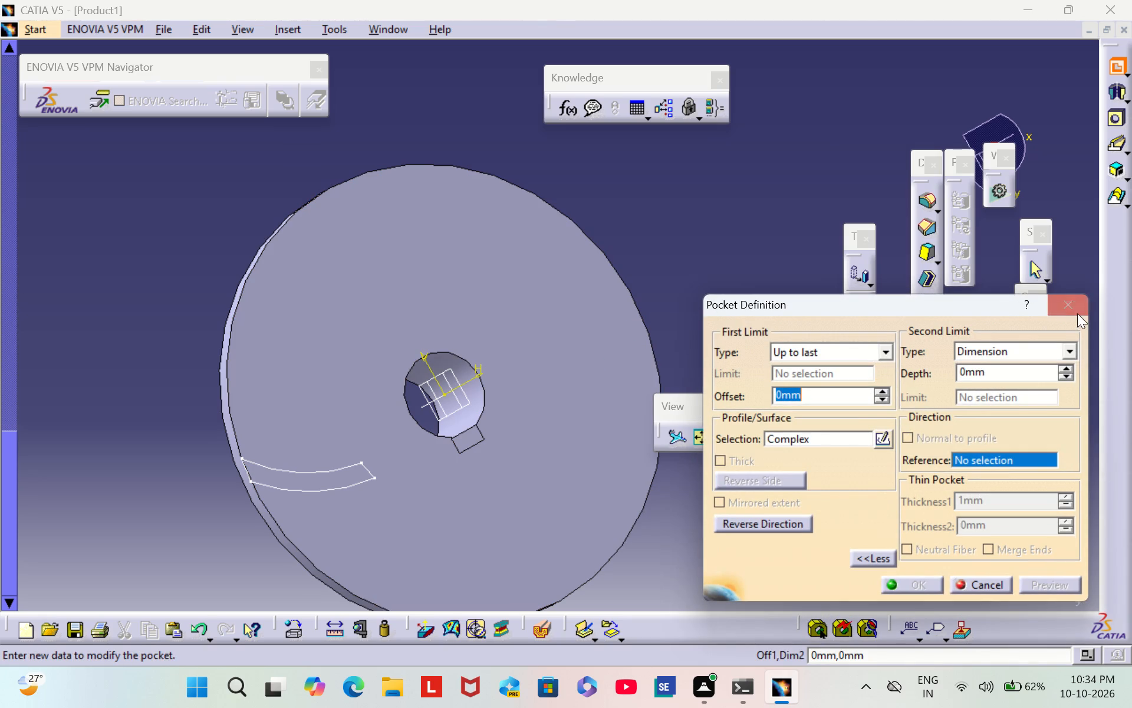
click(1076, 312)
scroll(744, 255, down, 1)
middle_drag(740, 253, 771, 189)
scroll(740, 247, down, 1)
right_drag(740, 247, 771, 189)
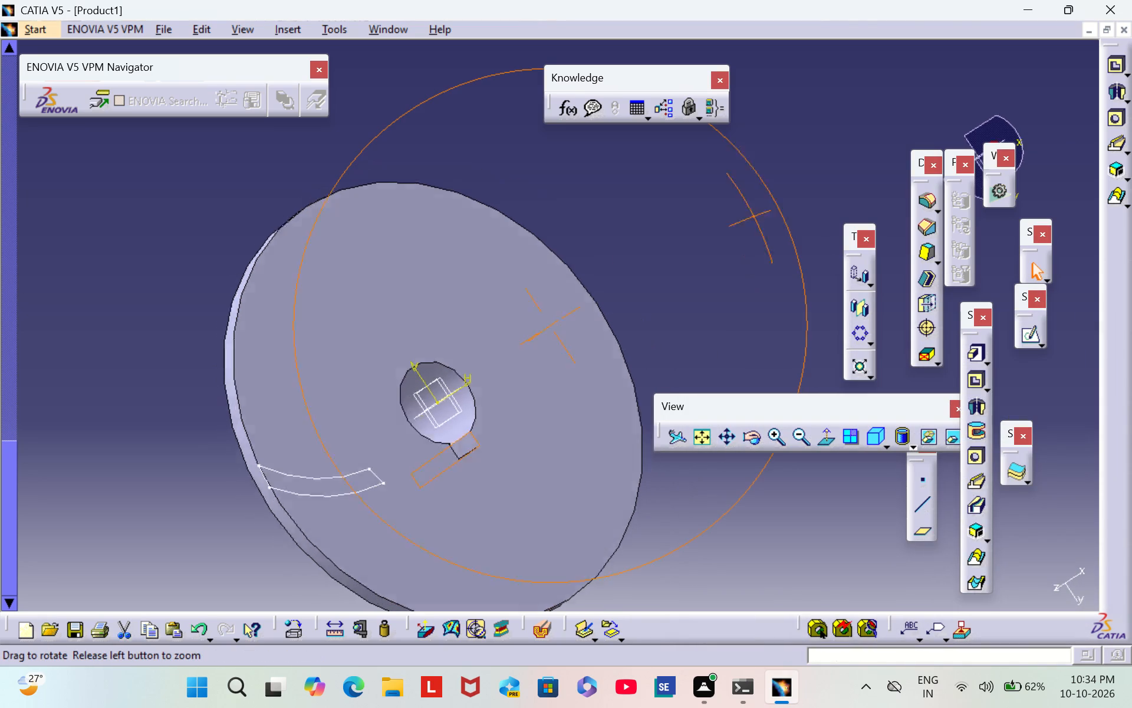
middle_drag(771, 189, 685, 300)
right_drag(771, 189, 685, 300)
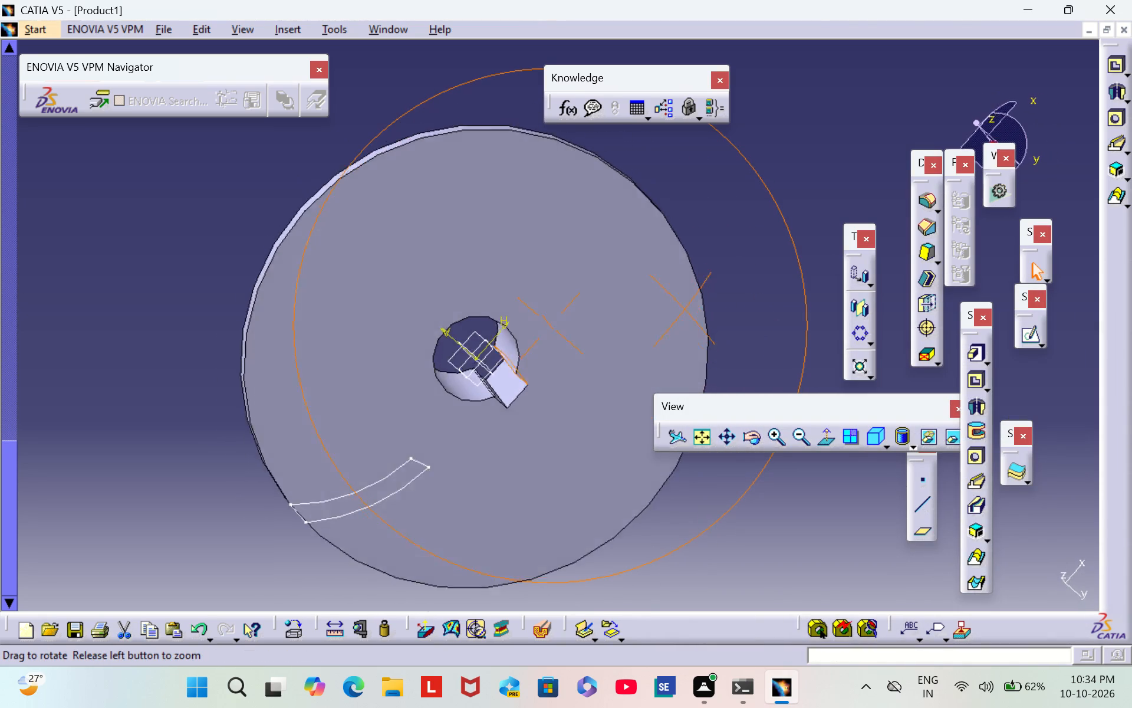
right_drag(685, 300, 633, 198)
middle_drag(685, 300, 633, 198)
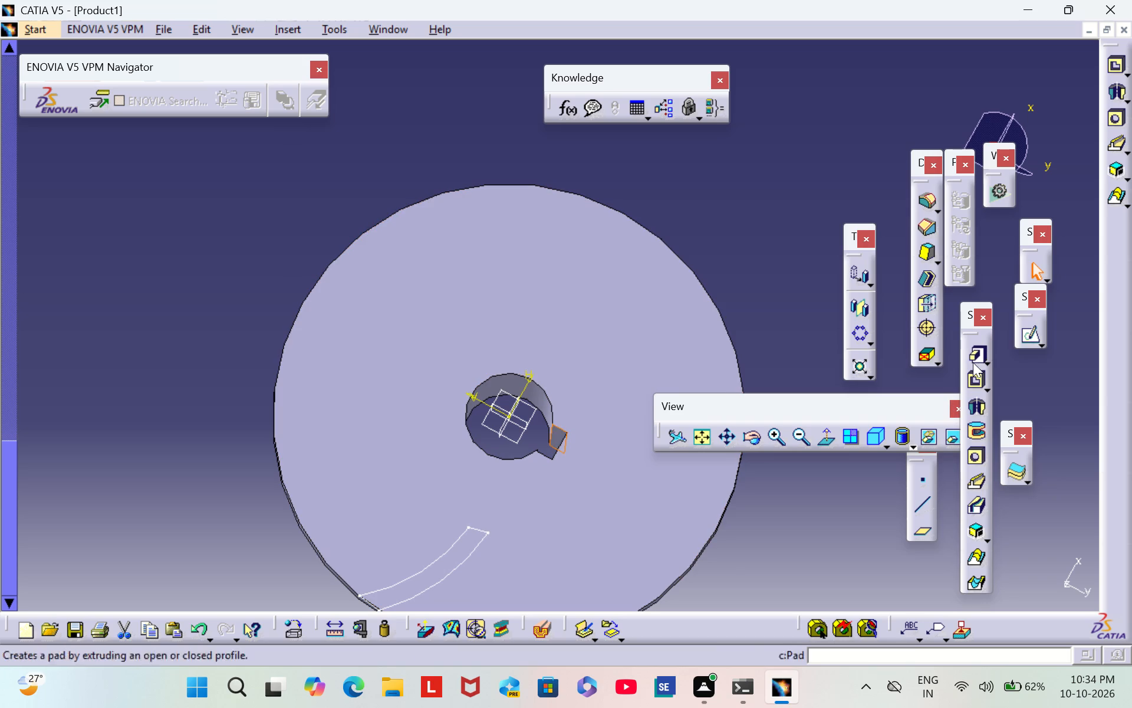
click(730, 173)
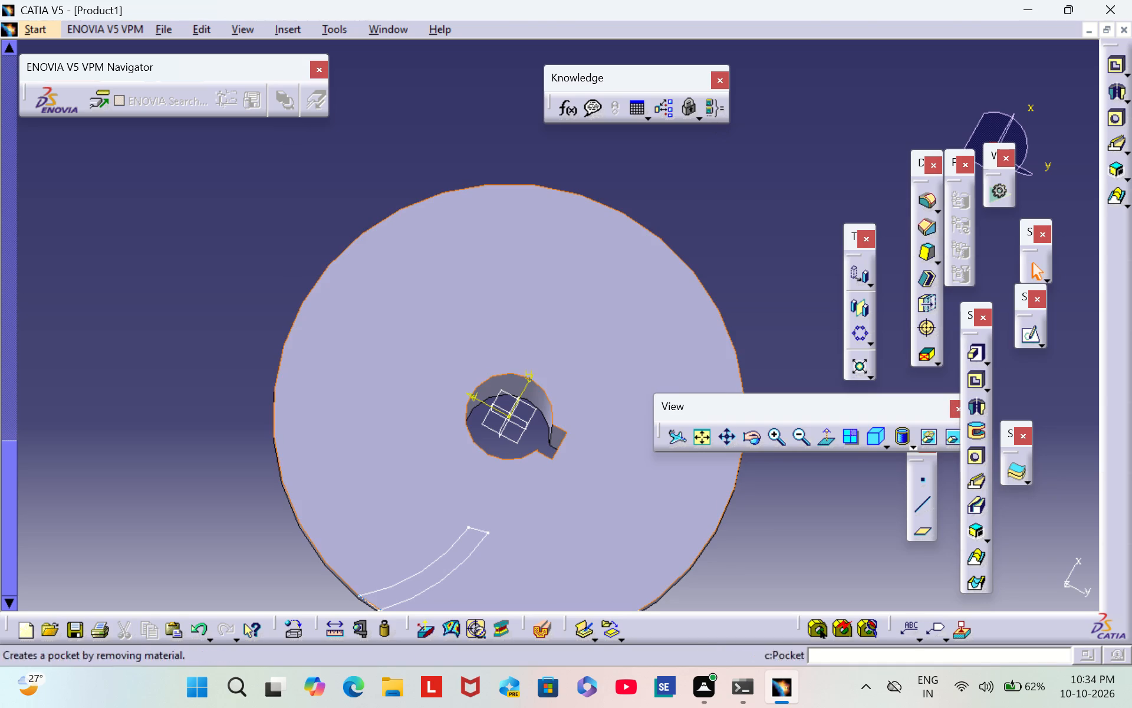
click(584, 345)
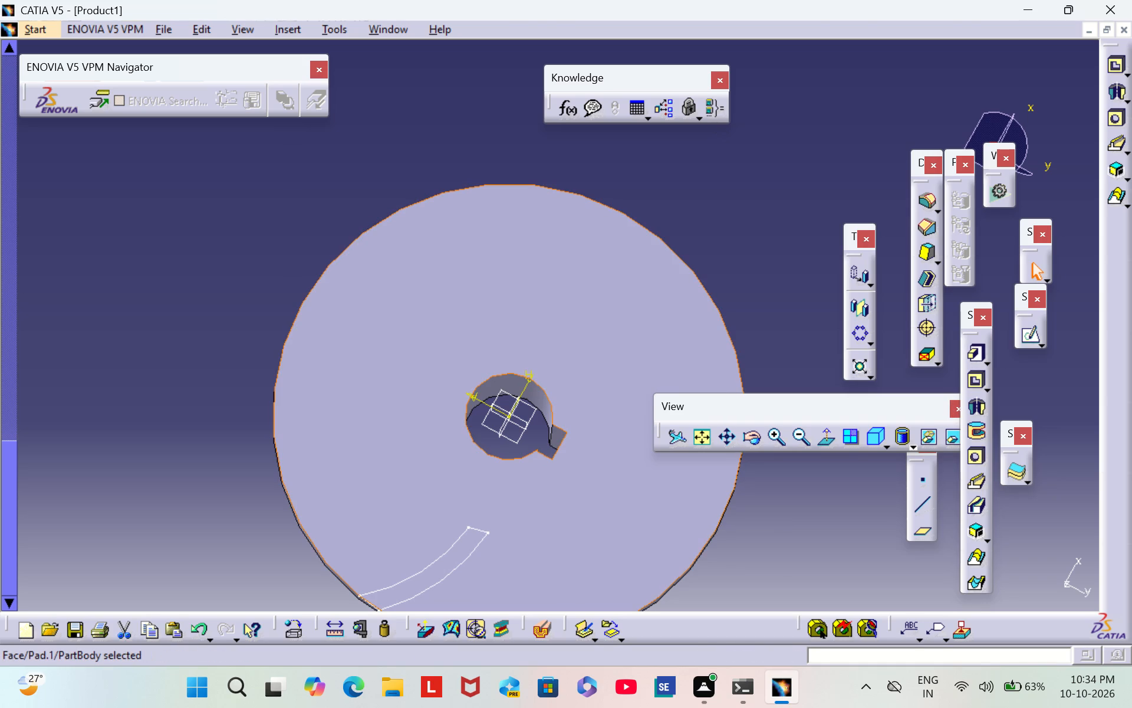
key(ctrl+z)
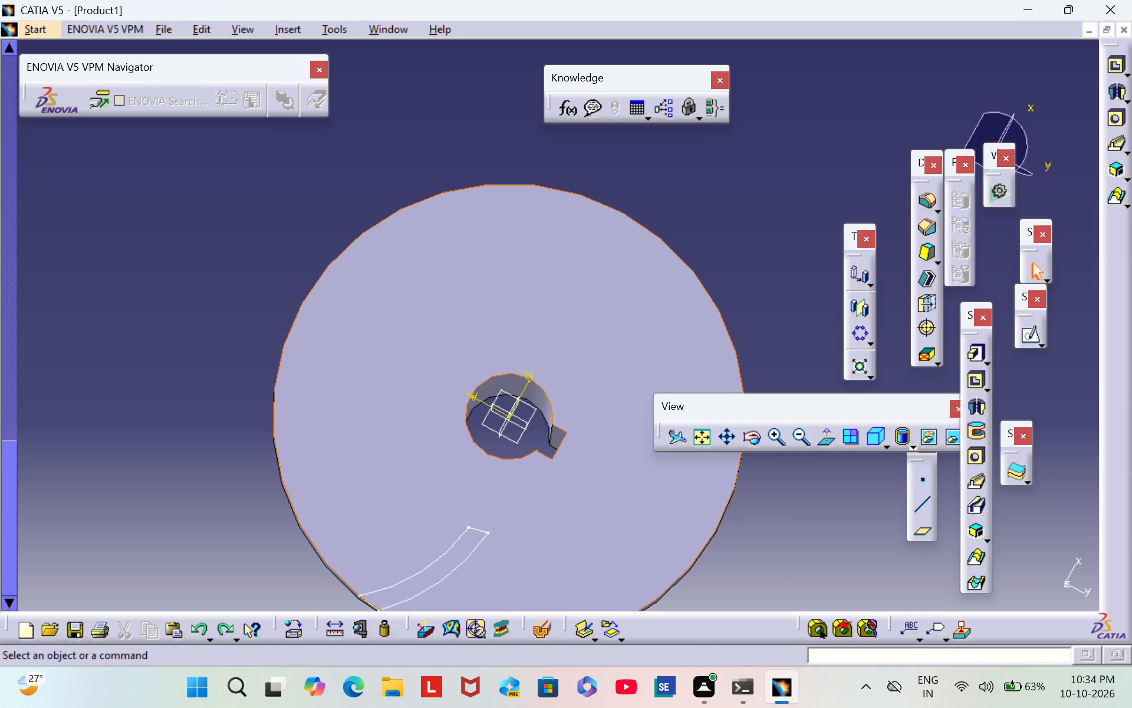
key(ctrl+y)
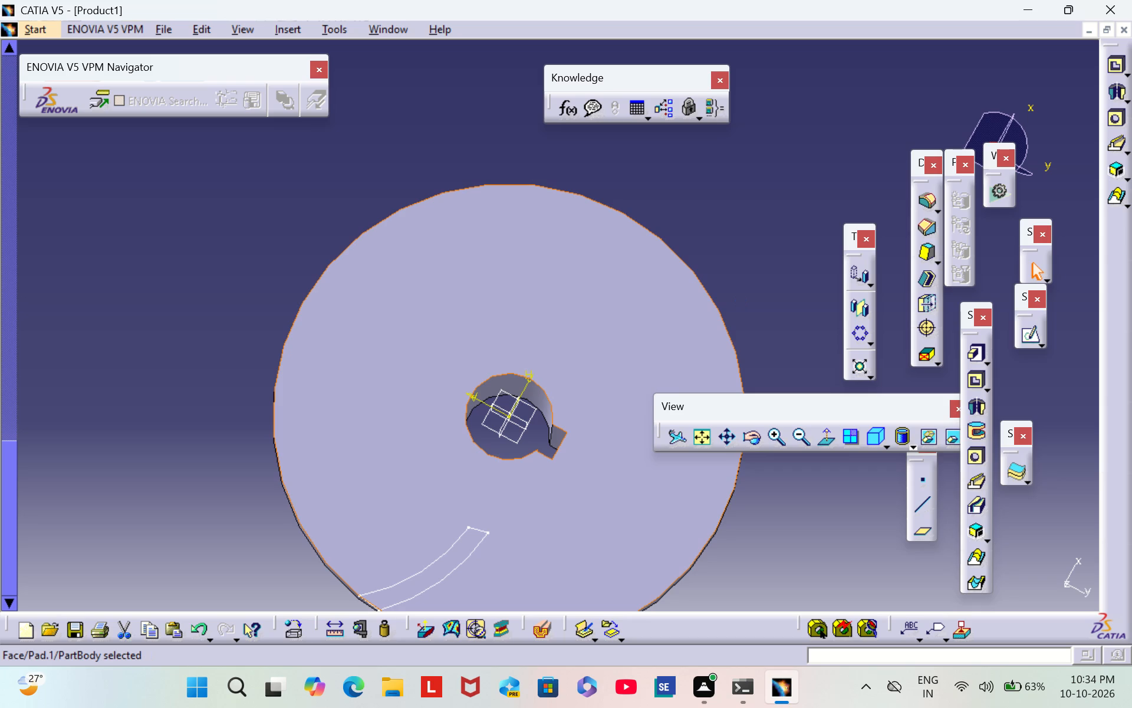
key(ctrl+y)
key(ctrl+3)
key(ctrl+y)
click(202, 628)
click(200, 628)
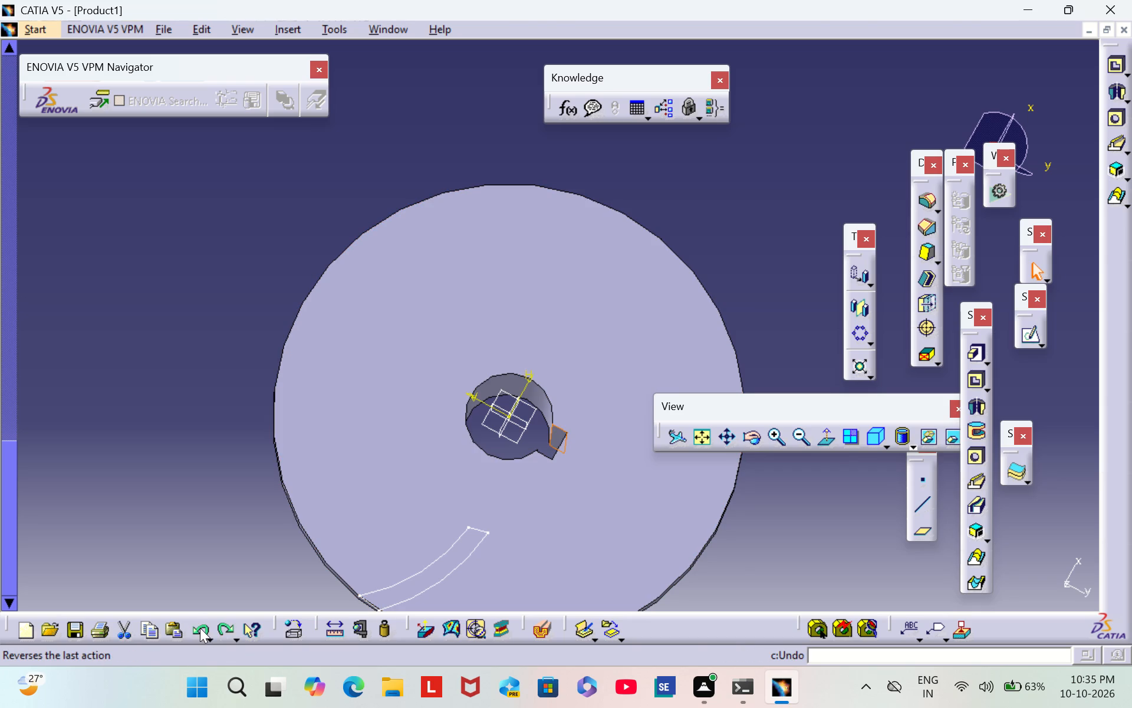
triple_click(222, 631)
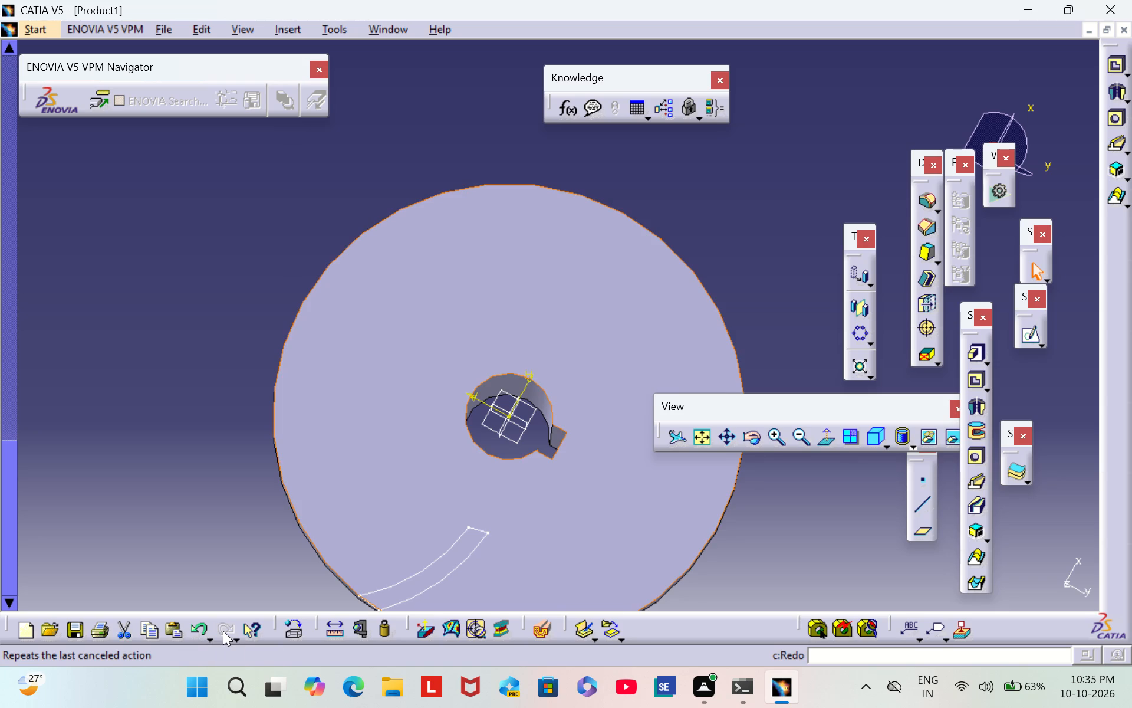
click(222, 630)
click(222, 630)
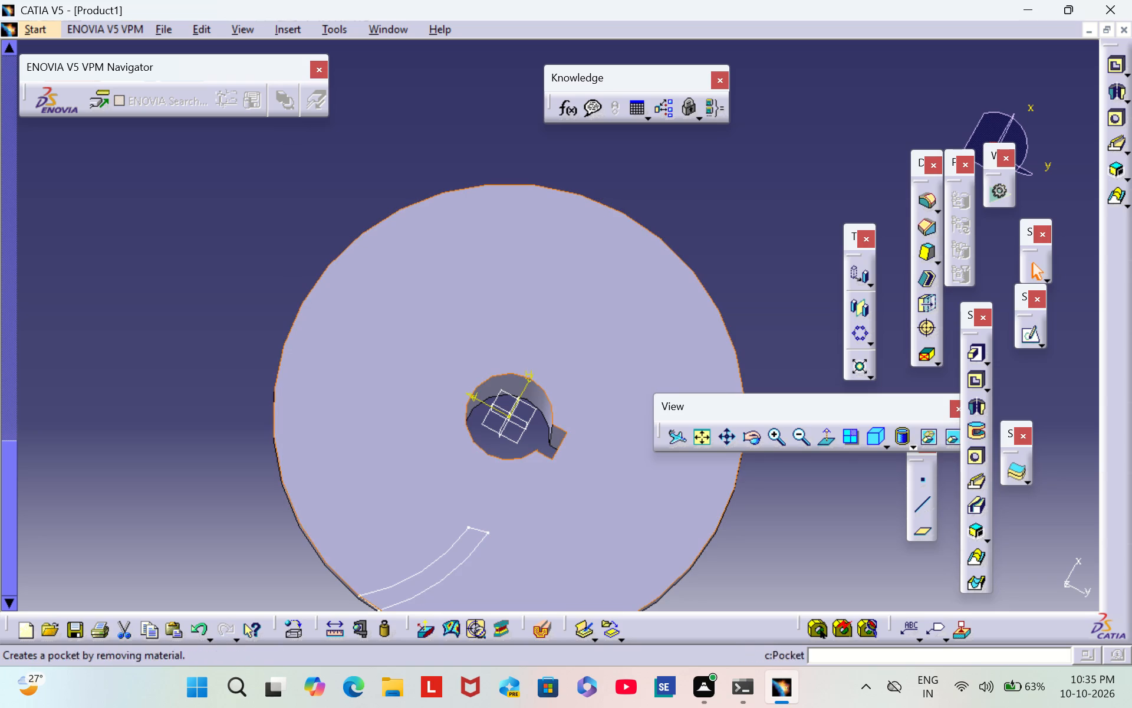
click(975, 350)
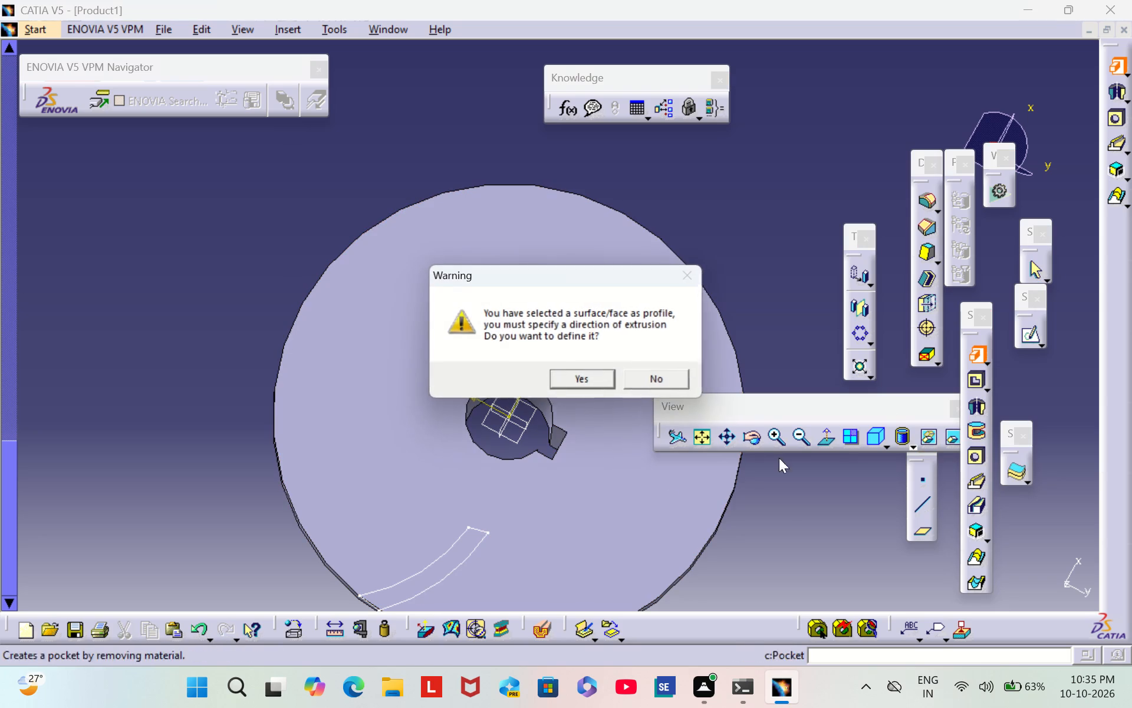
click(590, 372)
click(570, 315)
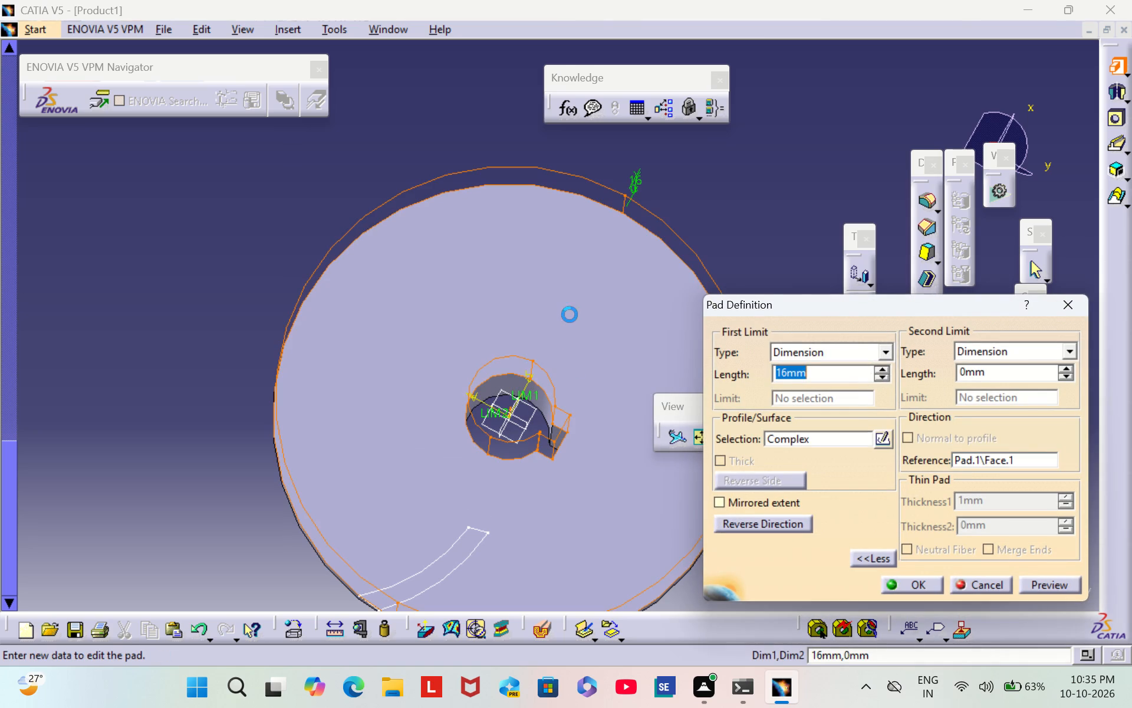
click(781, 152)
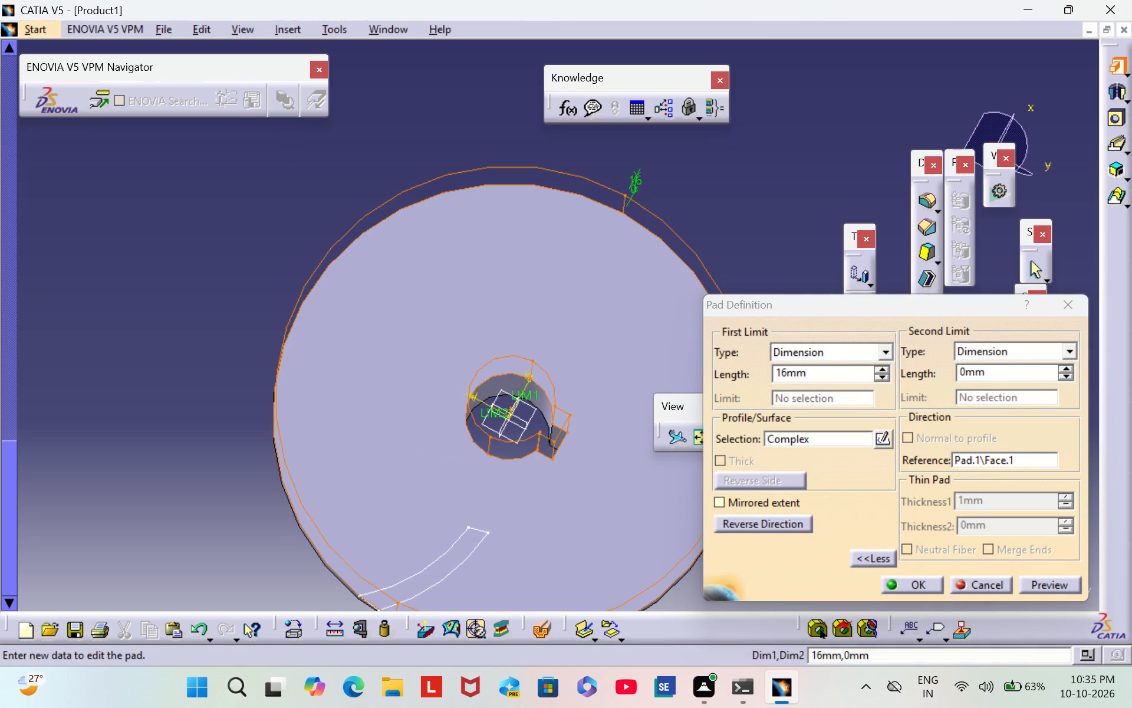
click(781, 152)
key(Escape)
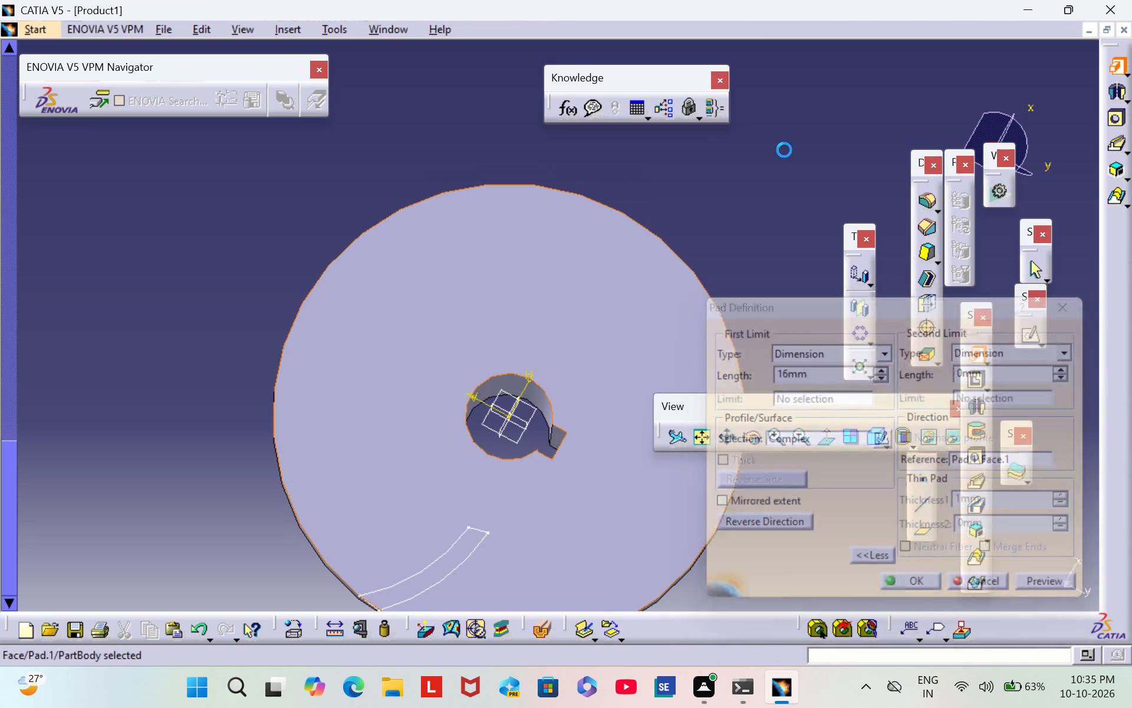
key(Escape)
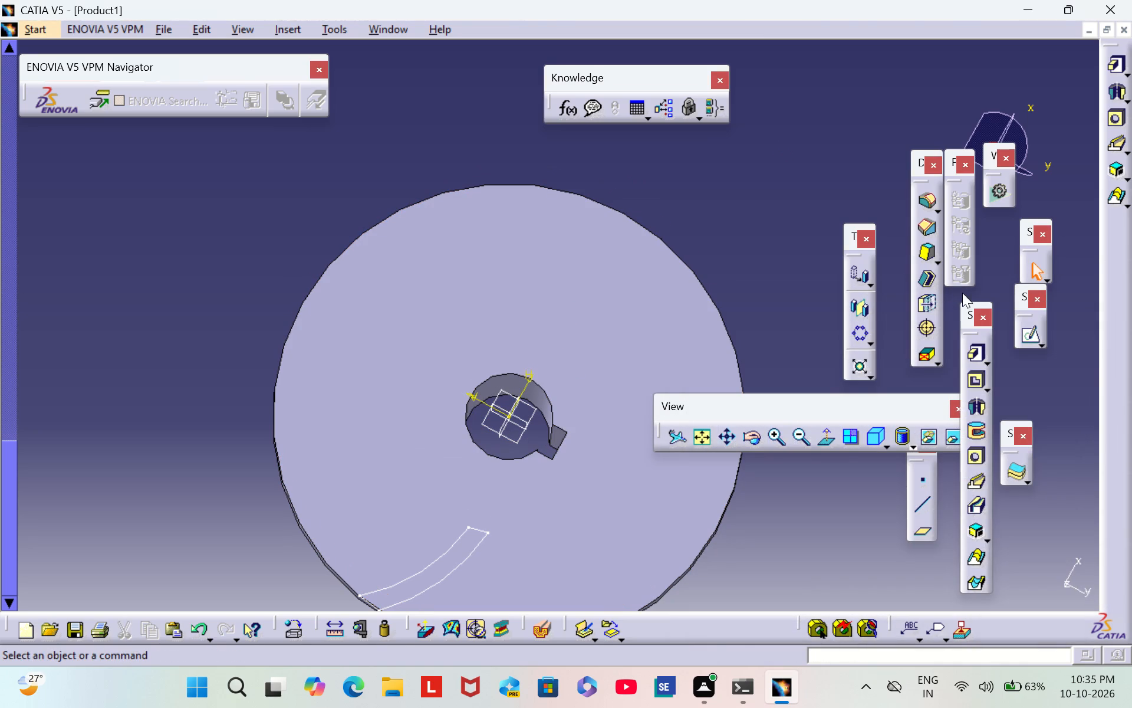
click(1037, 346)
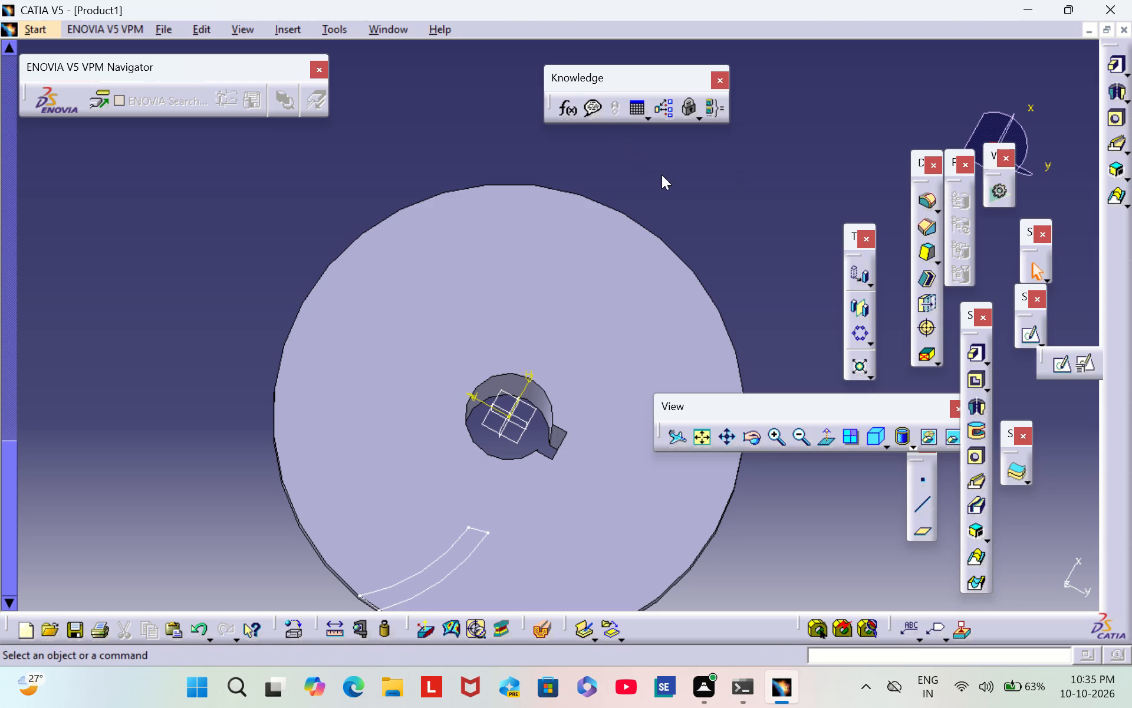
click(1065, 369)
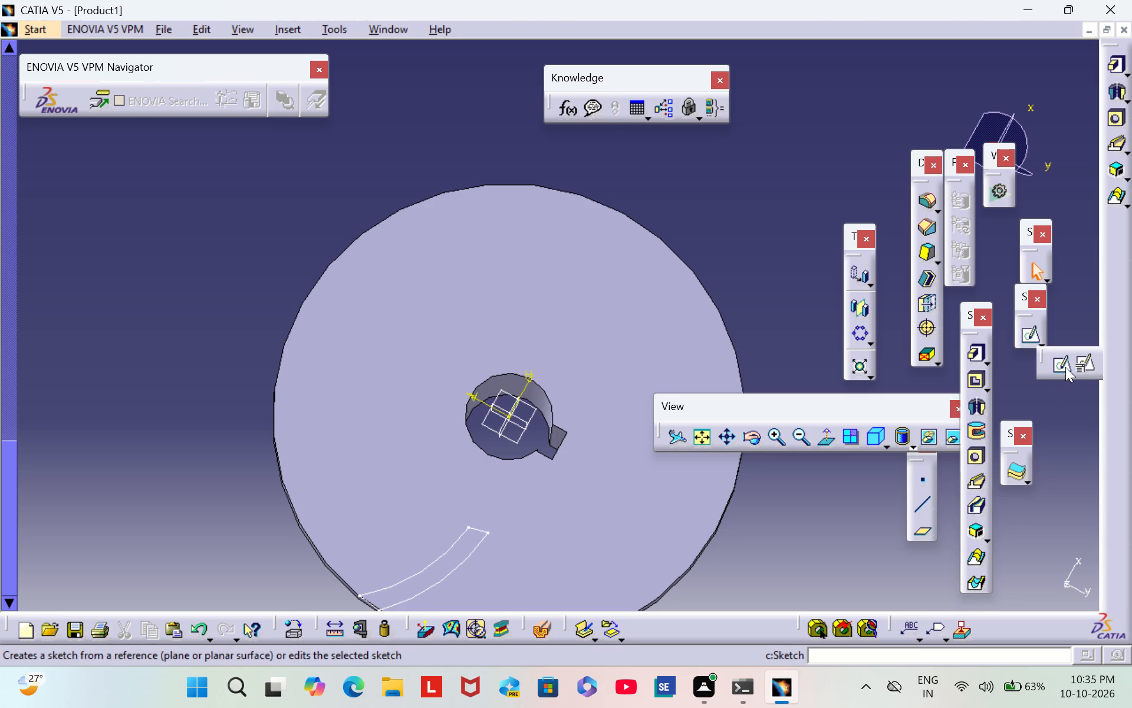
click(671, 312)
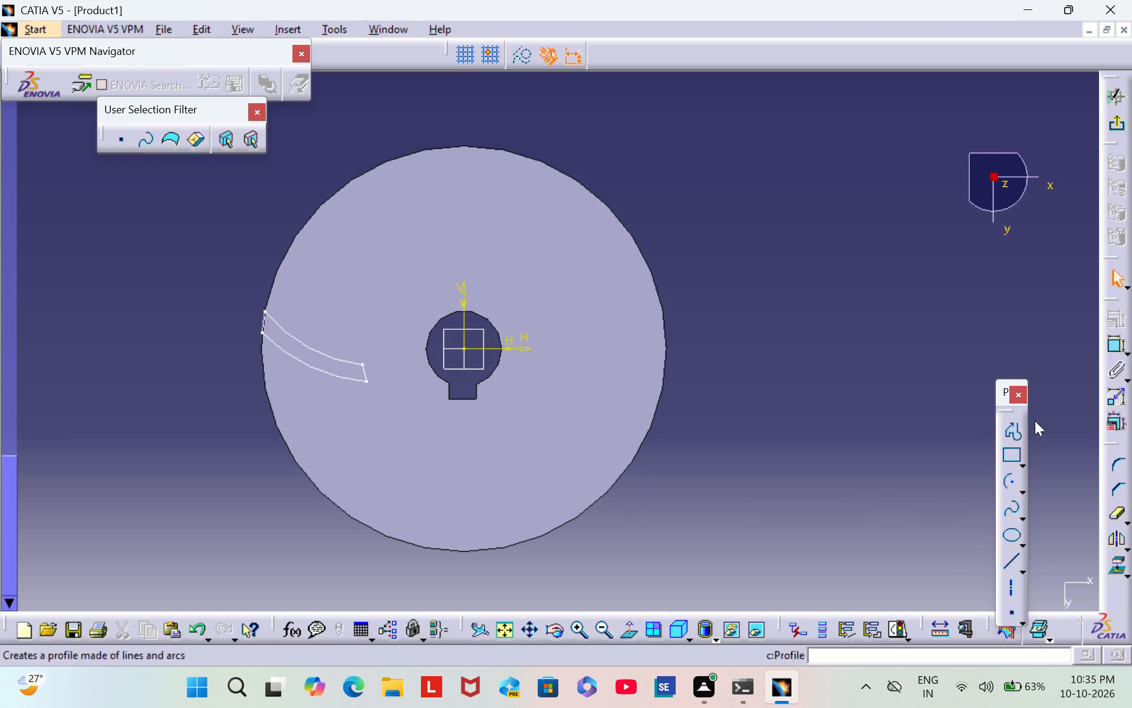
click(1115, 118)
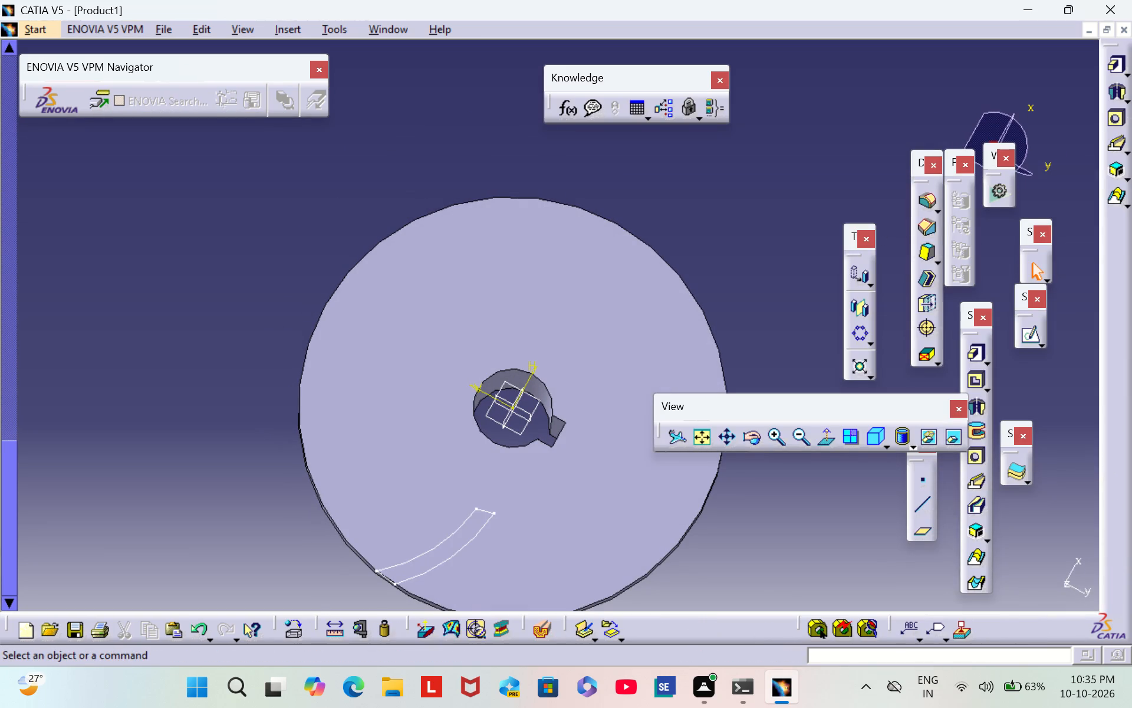
Pad the curved vane sketch on the disc to a length of 14 mm.
middle_drag(737, 235, 738, 157)
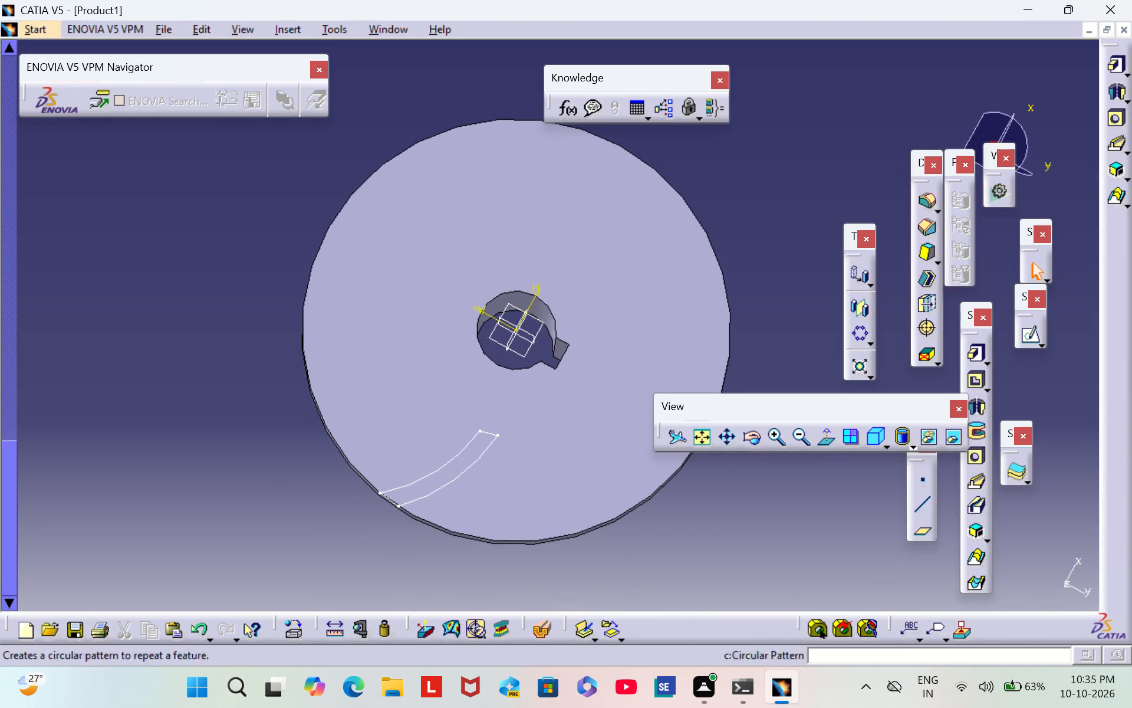
click(974, 356)
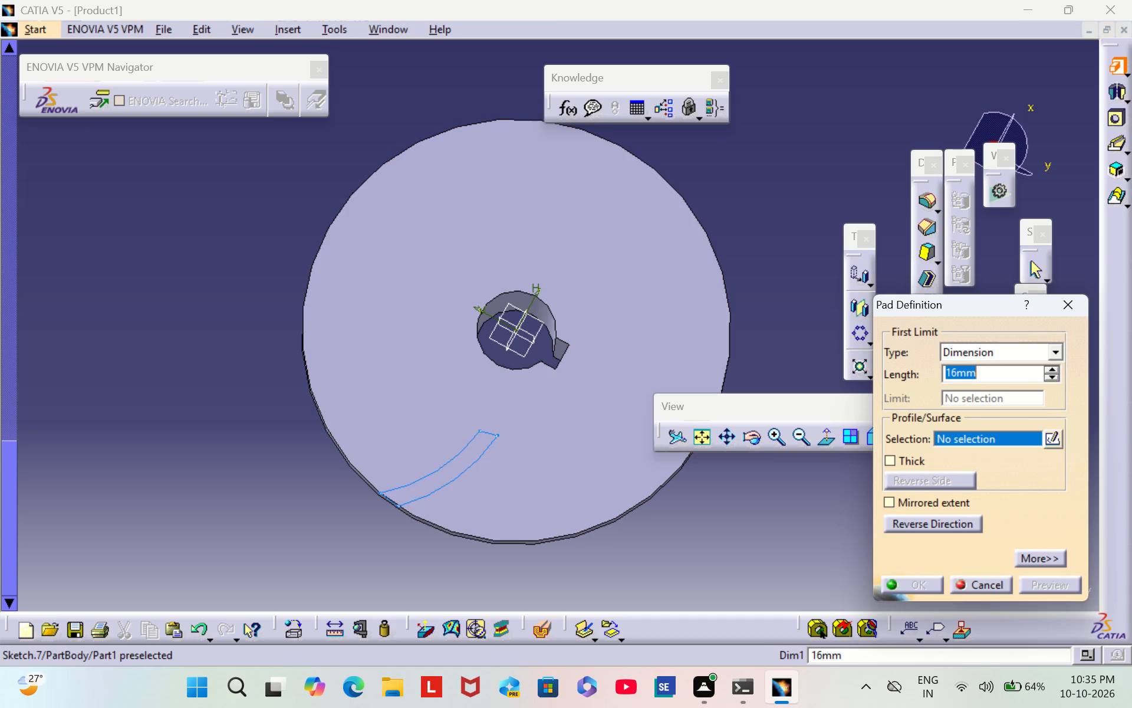
click(466, 453)
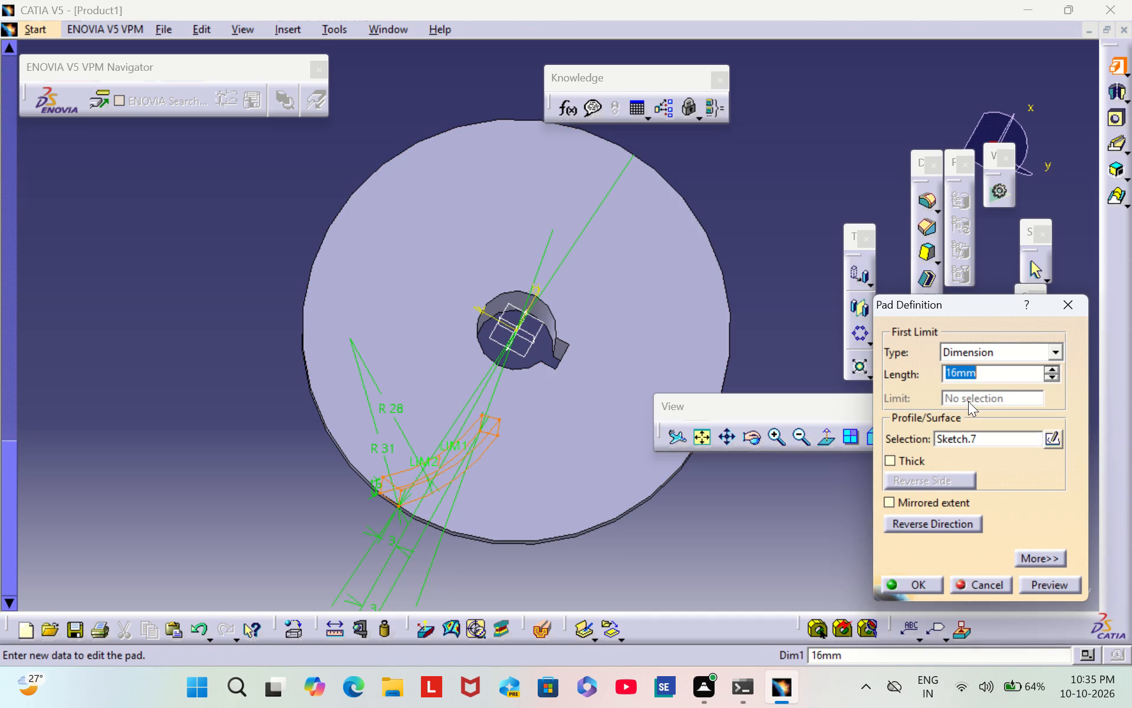
key(BackSpace)
text(14)
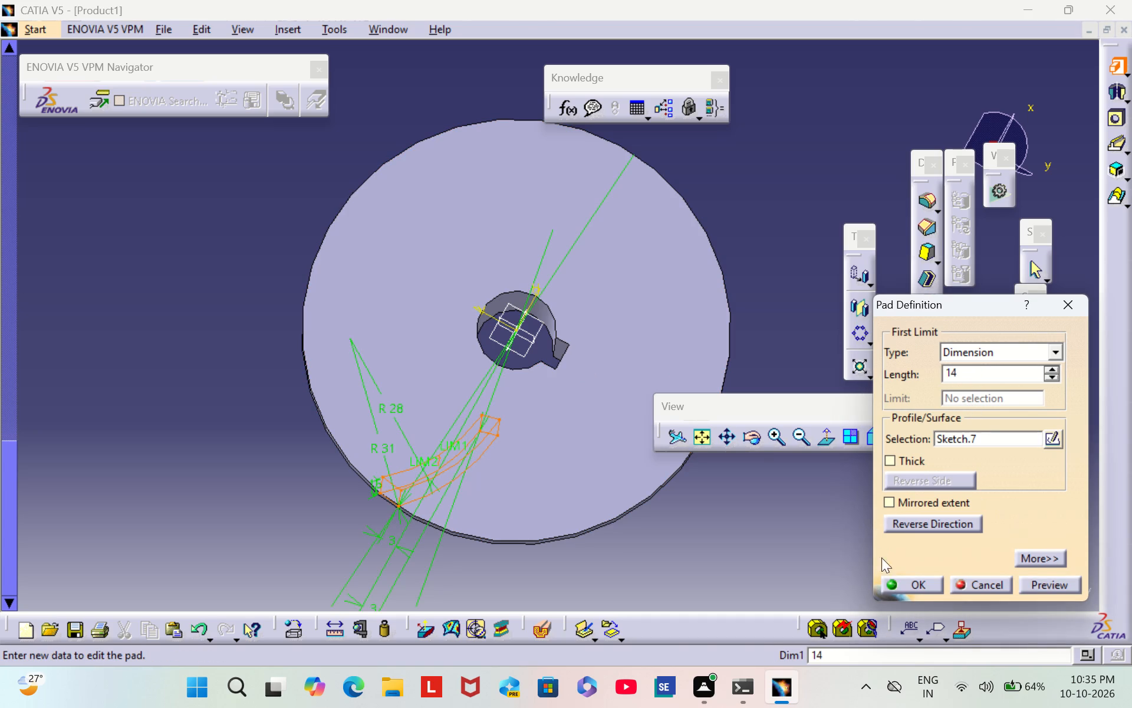
click(919, 587)
click(835, 384)
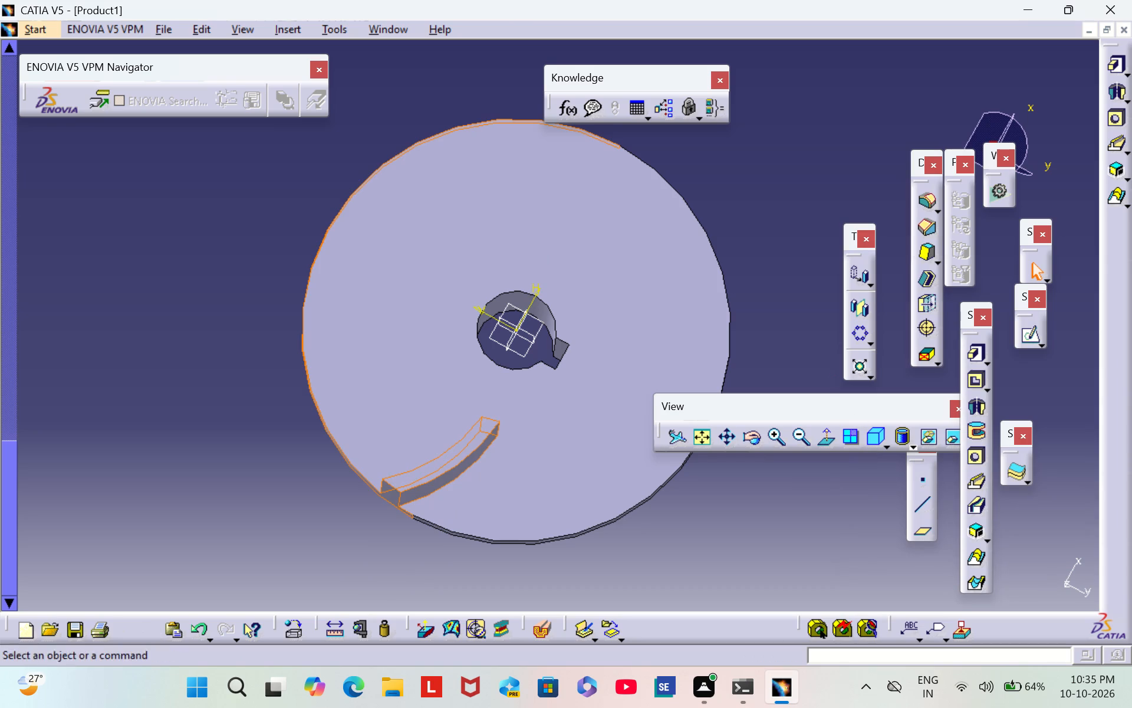
Examine the new vane pad on the disc from several angles.
middle_drag(797, 365, 722, 250)
right_drag(794, 361, 722, 250)
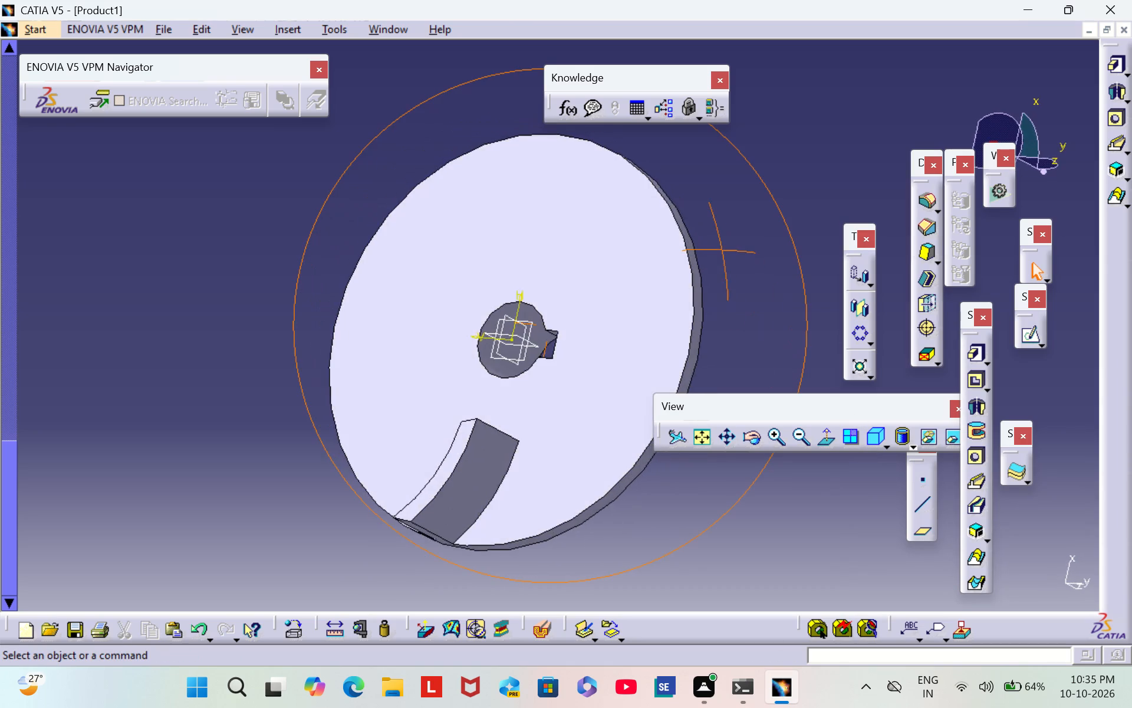
right_drag(722, 250, 855, 180)
middle_drag(722, 250, 856, 181)
right_drag(856, 180, 831, 202)
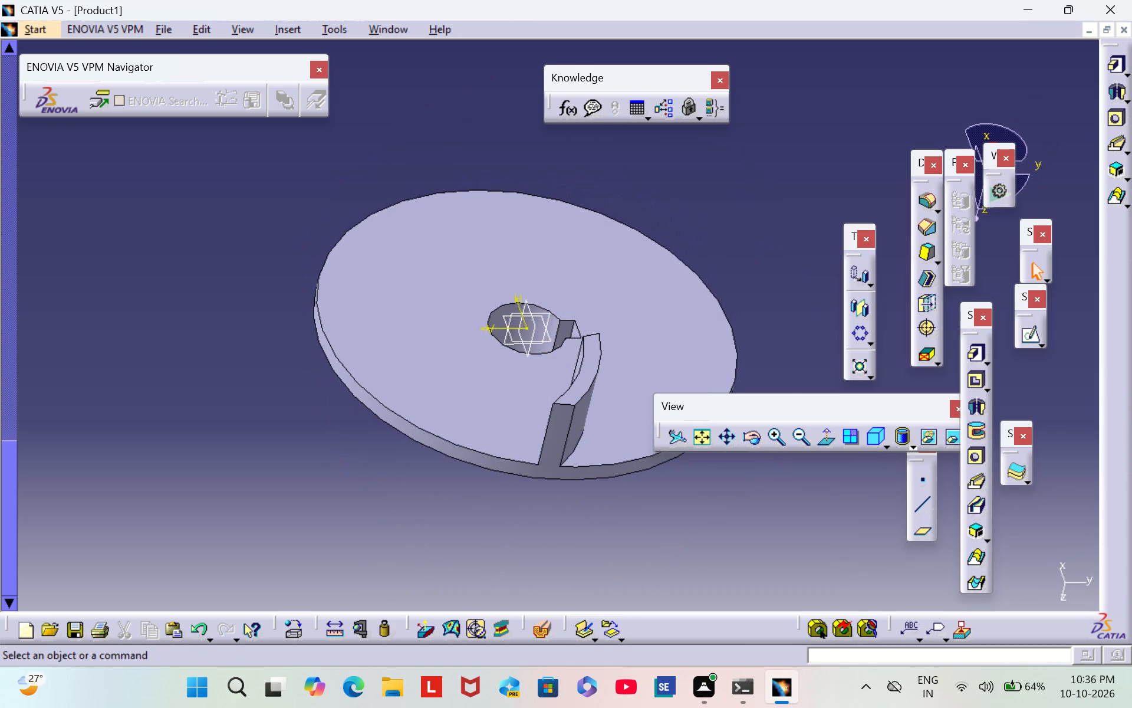
right_drag(831, 202, 748, 240)
middle_drag(748, 240, 553, 207)
right_drag(748, 240, 553, 207)
scroll(746, 238, down, 1)
scroll(694, 221, down, 1)
middle_drag(695, 217, 696, 221)
right_drag(696, 216, 696, 221)
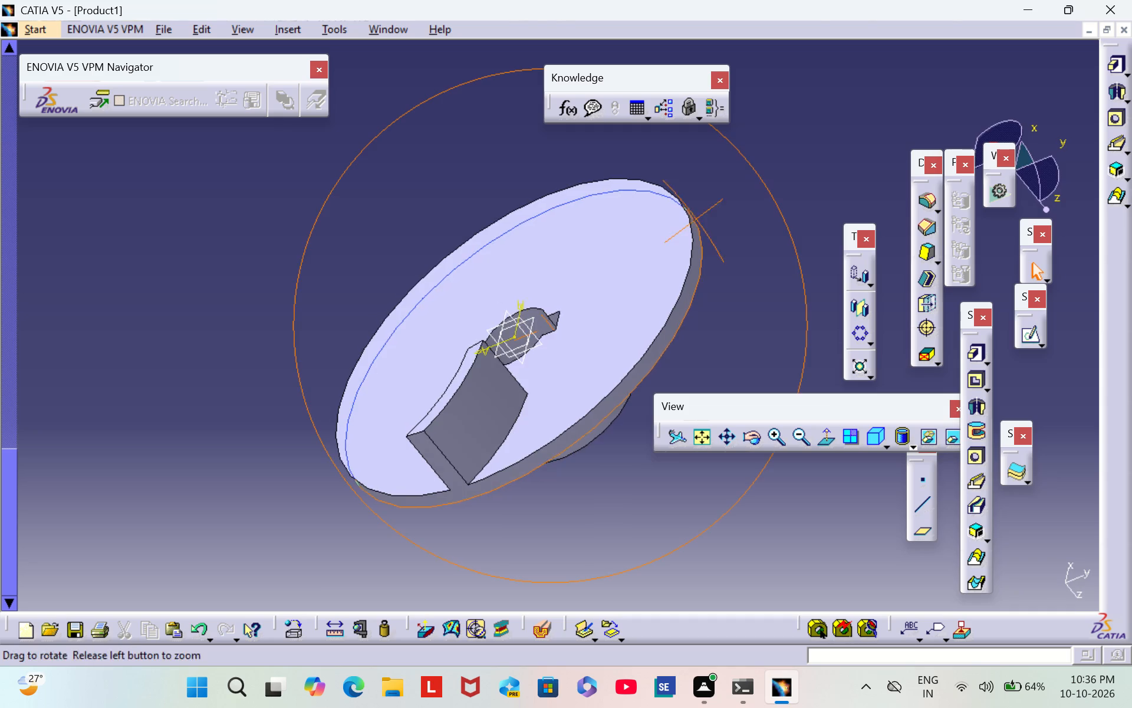
middle_drag(696, 221, 687, 432)
right_drag(696, 221, 687, 432)
scroll(687, 432, up, 1)
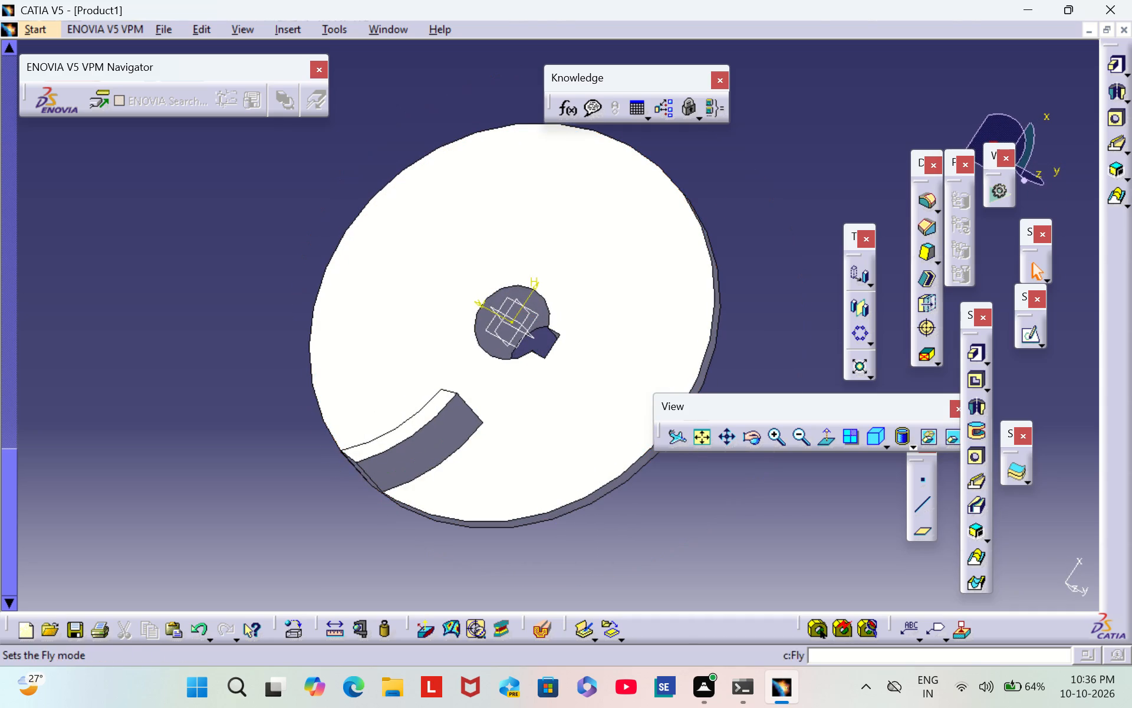
middle_drag(690, 178, 693, 186)
right_drag(692, 178, 693, 186)
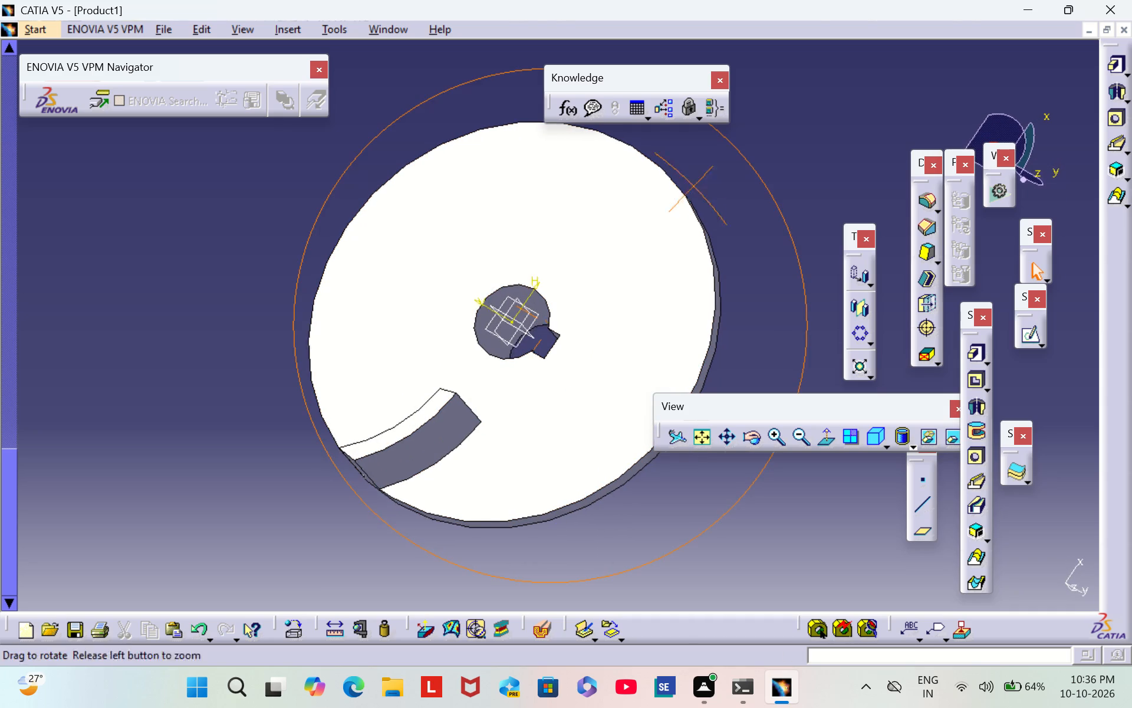
right_drag(693, 186, 710, 301)
middle_drag(693, 186, 710, 301)
scroll(693, 191, down, 1)
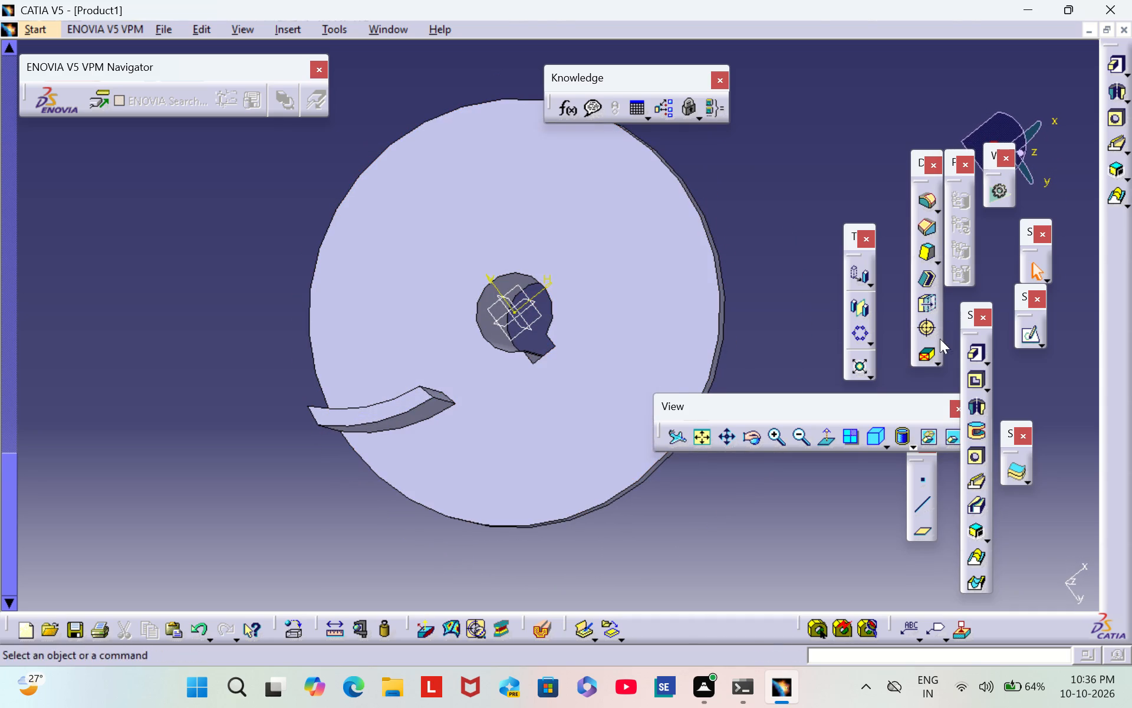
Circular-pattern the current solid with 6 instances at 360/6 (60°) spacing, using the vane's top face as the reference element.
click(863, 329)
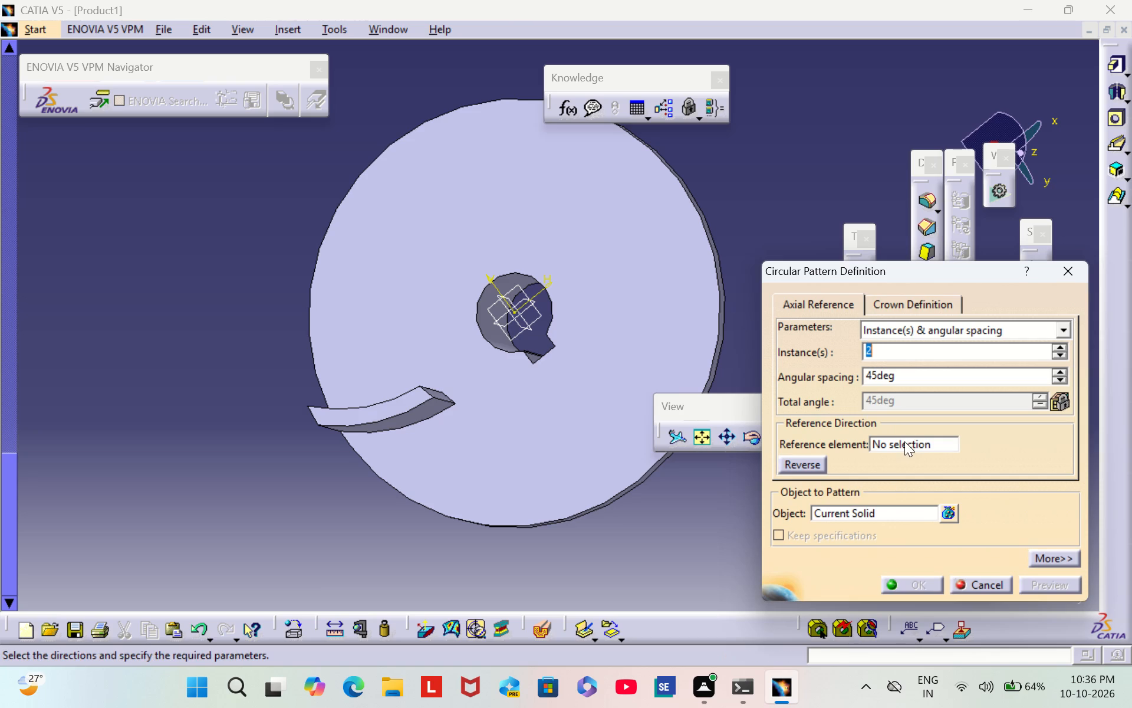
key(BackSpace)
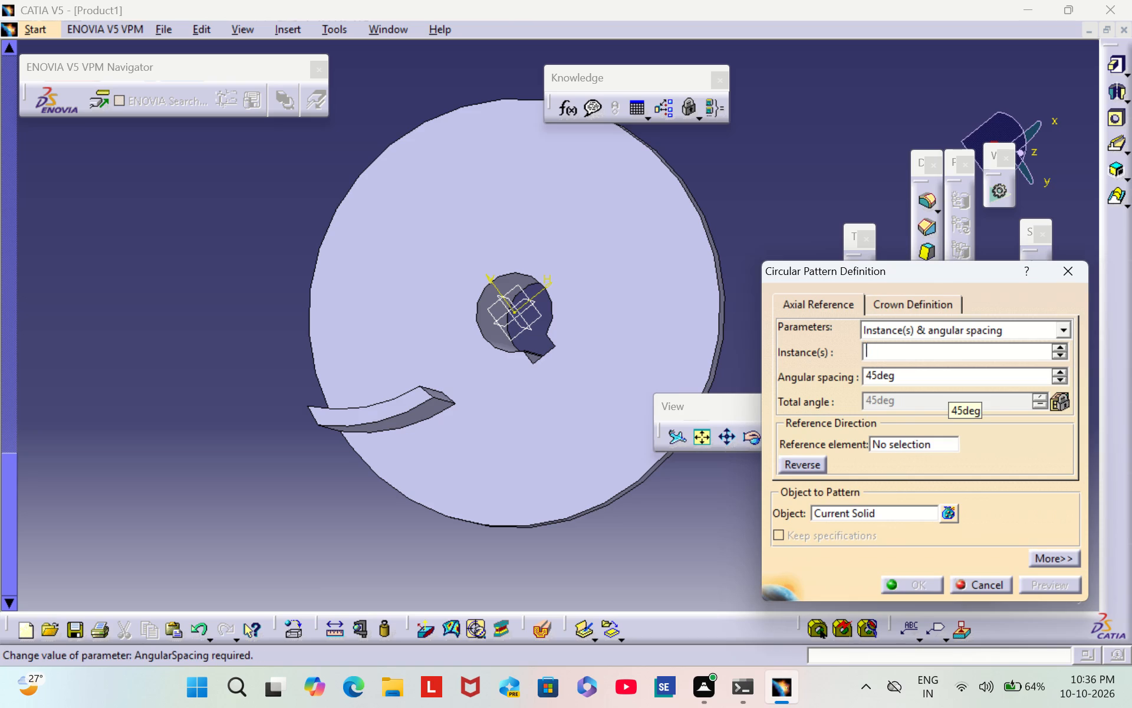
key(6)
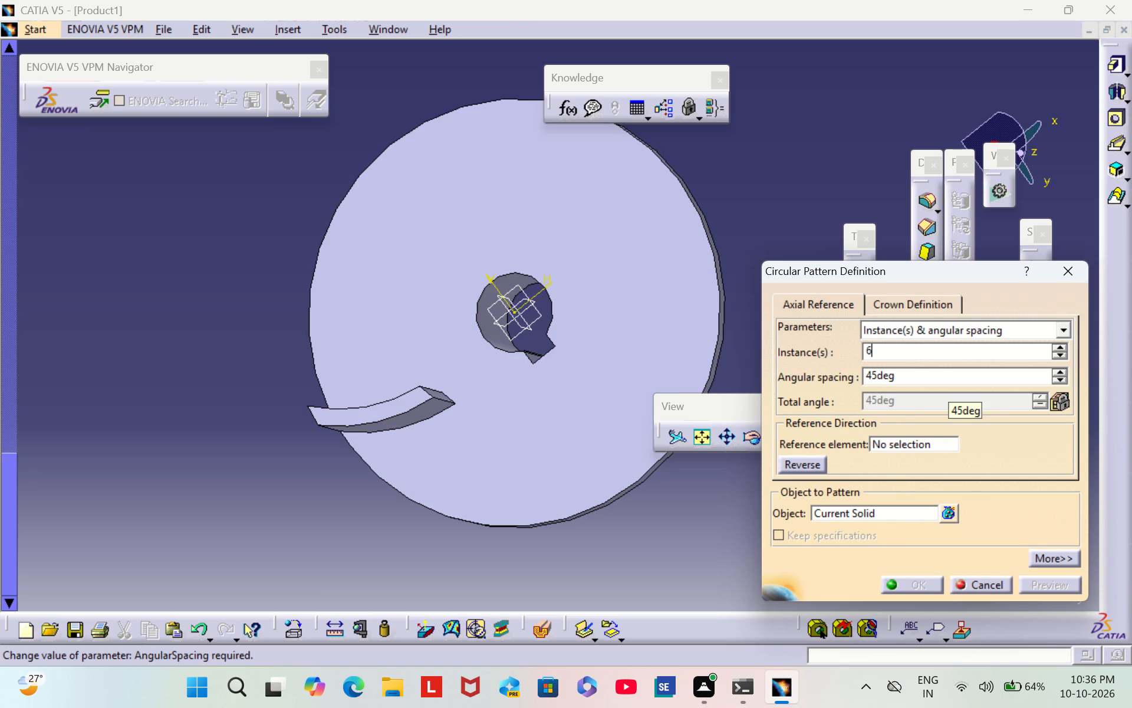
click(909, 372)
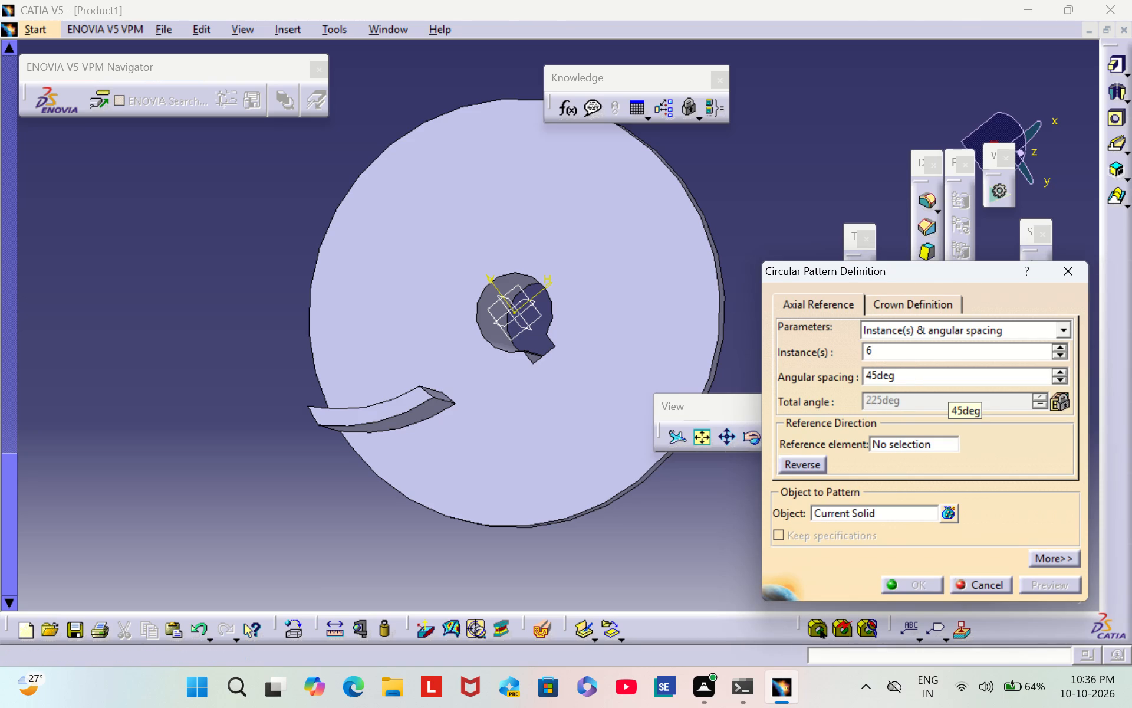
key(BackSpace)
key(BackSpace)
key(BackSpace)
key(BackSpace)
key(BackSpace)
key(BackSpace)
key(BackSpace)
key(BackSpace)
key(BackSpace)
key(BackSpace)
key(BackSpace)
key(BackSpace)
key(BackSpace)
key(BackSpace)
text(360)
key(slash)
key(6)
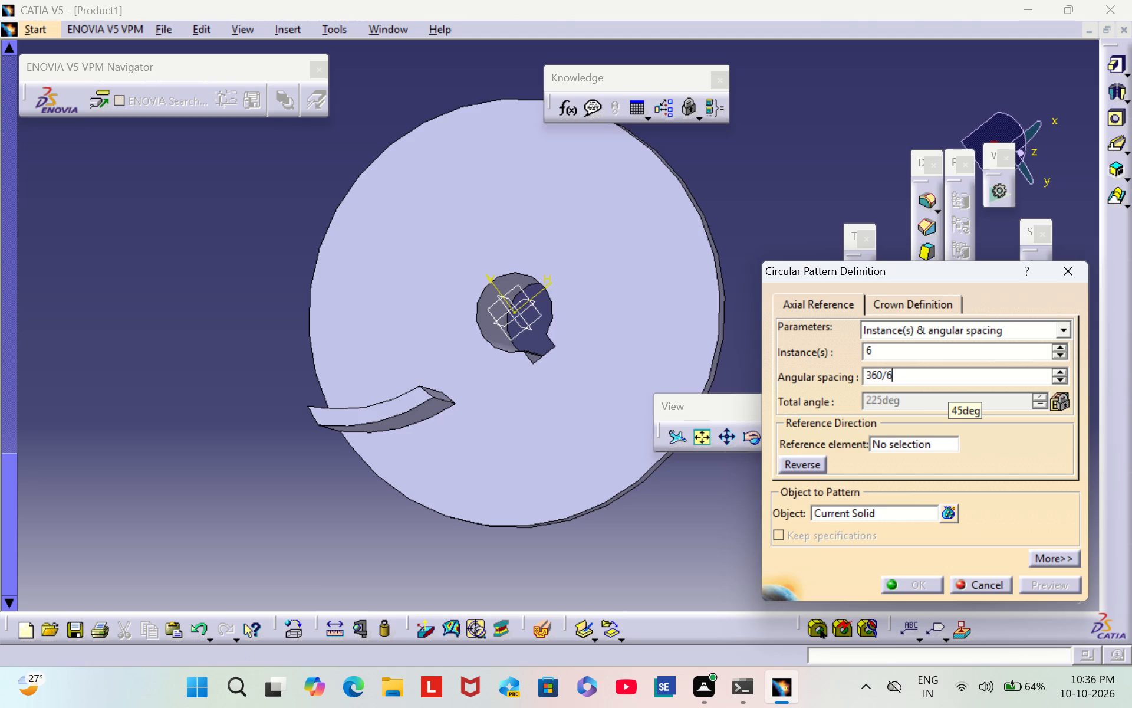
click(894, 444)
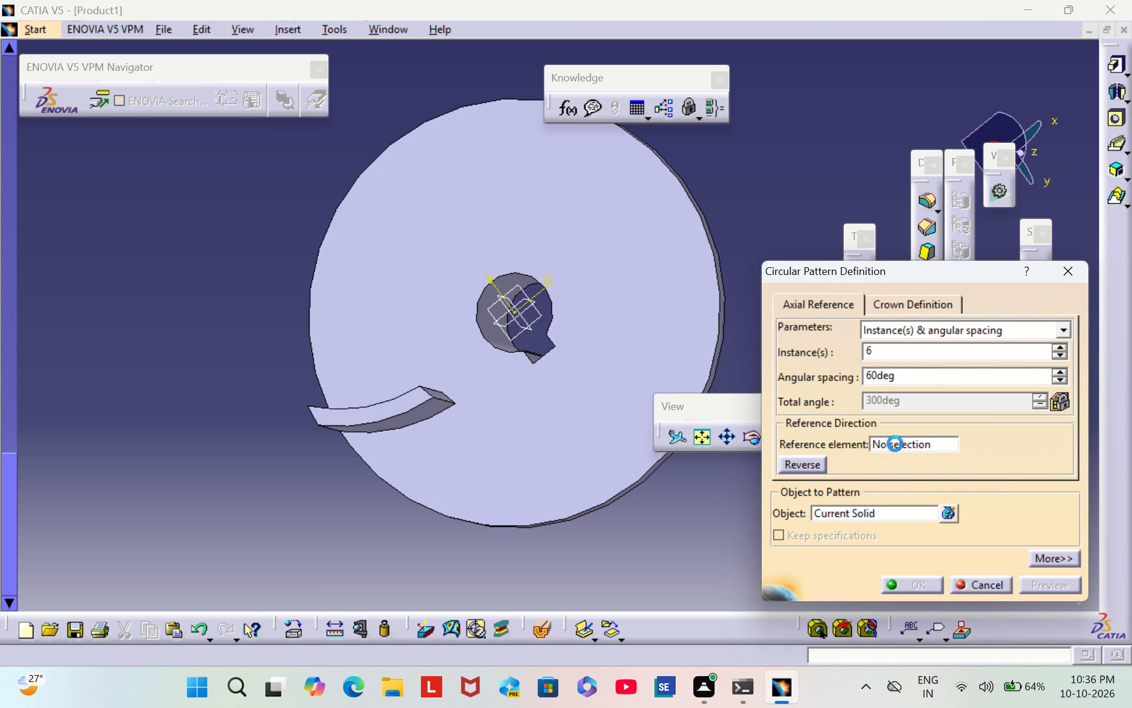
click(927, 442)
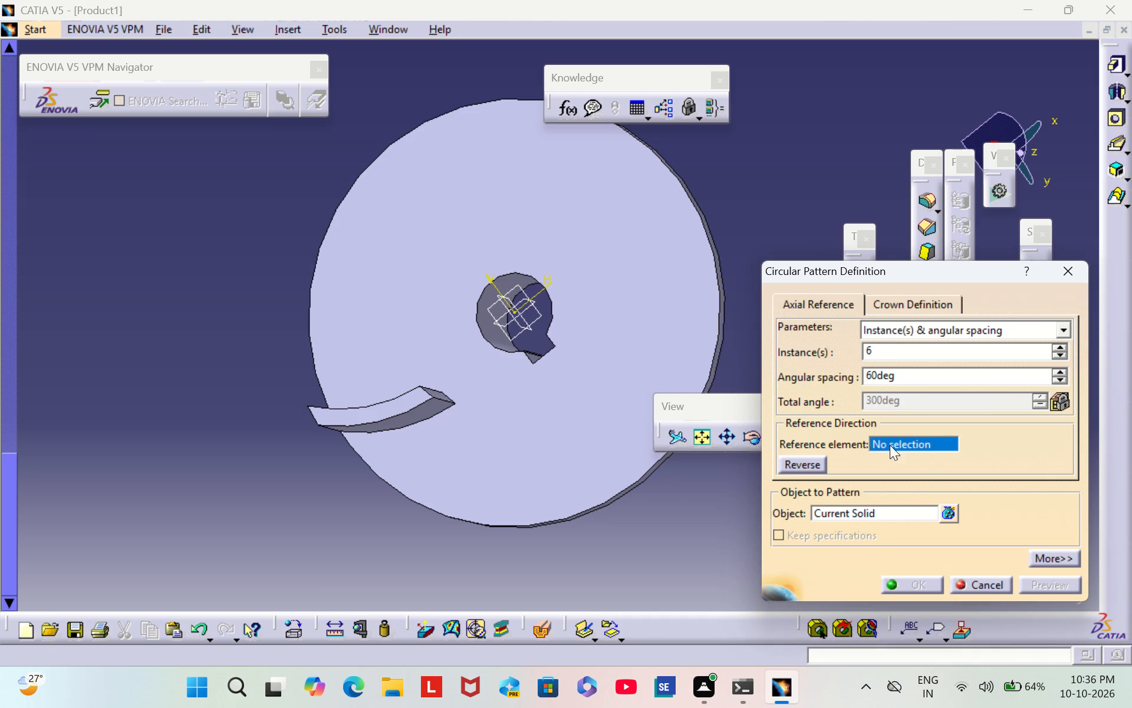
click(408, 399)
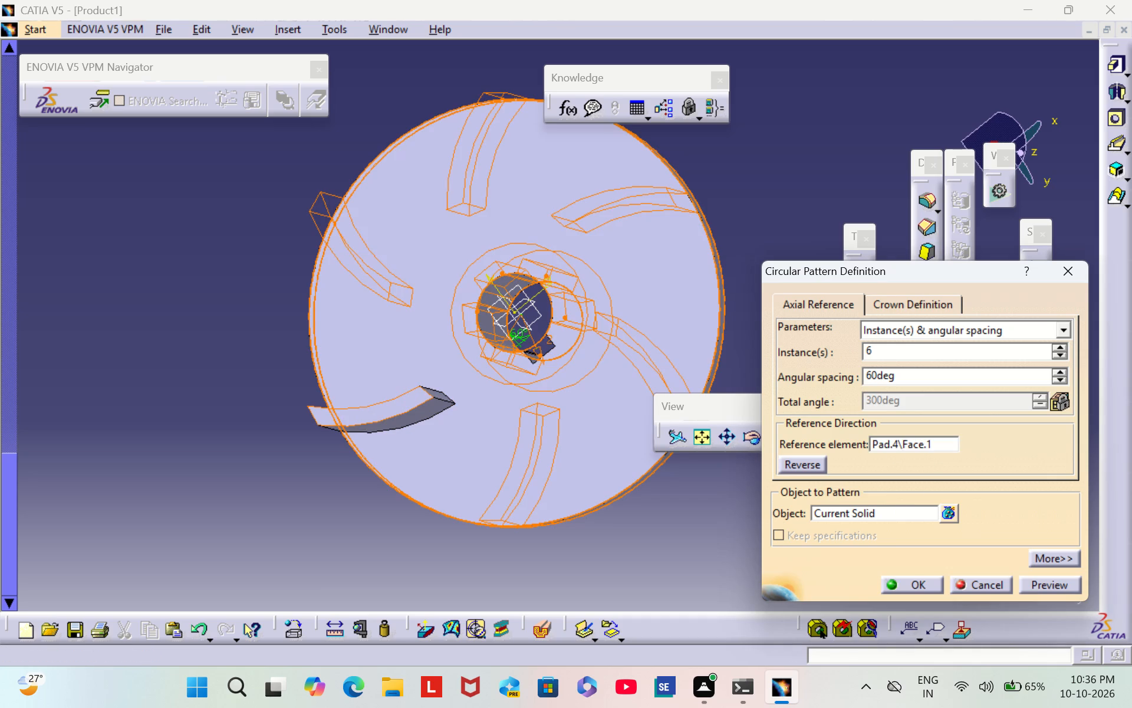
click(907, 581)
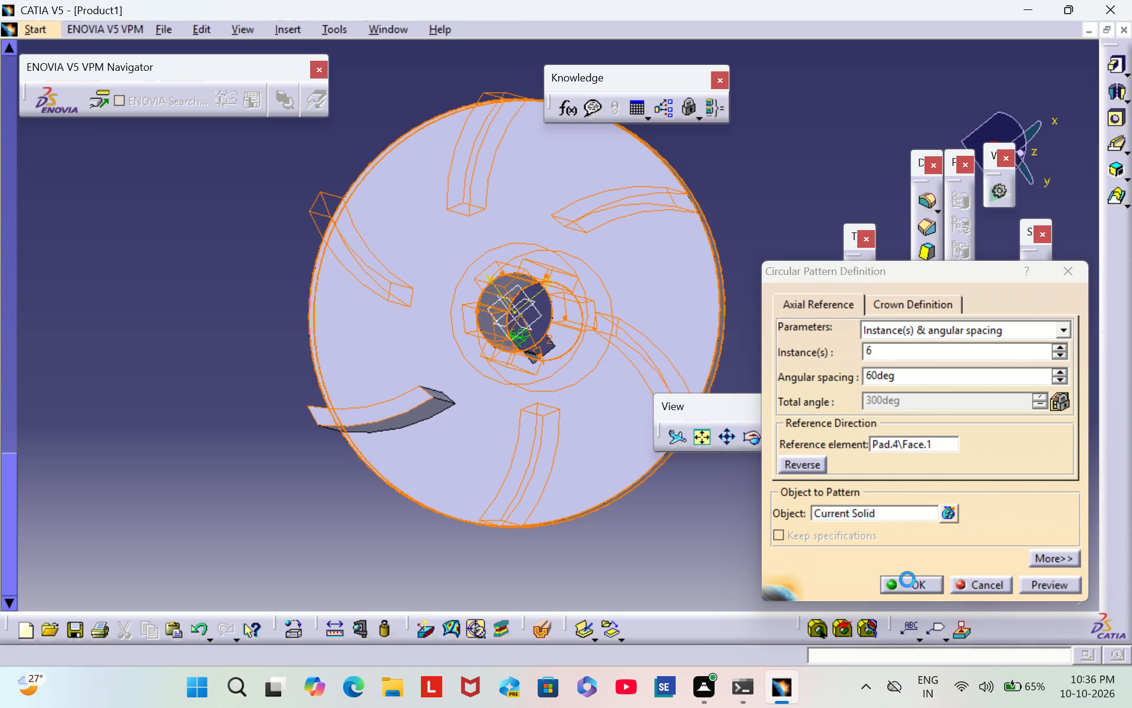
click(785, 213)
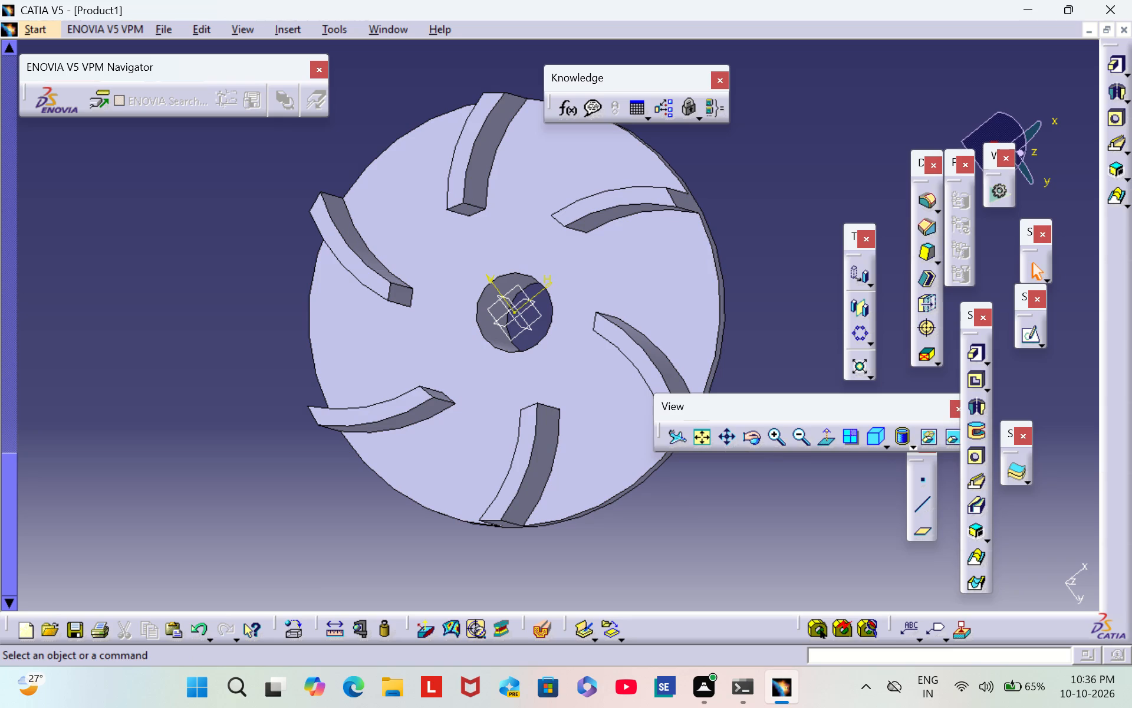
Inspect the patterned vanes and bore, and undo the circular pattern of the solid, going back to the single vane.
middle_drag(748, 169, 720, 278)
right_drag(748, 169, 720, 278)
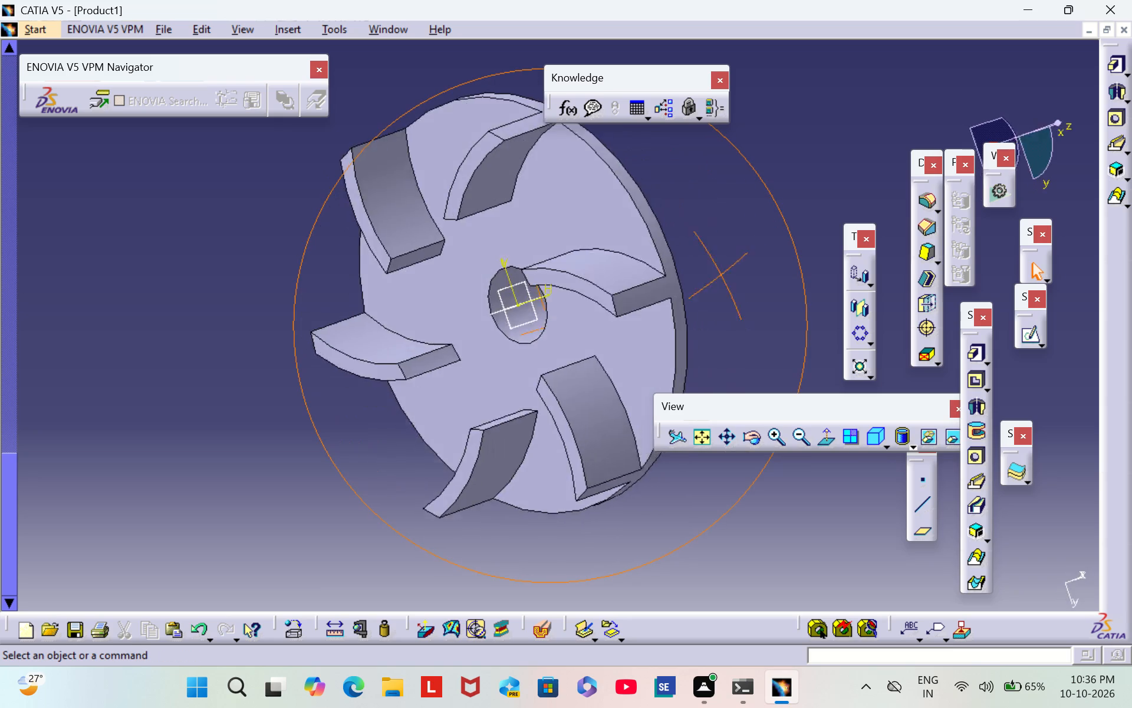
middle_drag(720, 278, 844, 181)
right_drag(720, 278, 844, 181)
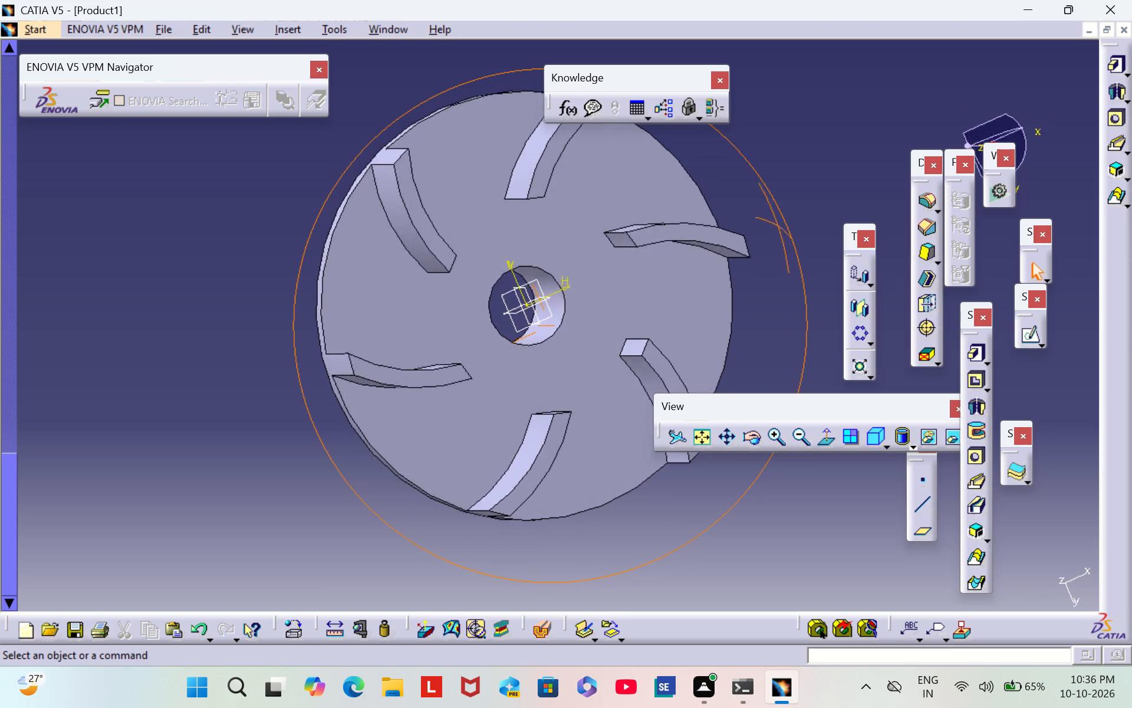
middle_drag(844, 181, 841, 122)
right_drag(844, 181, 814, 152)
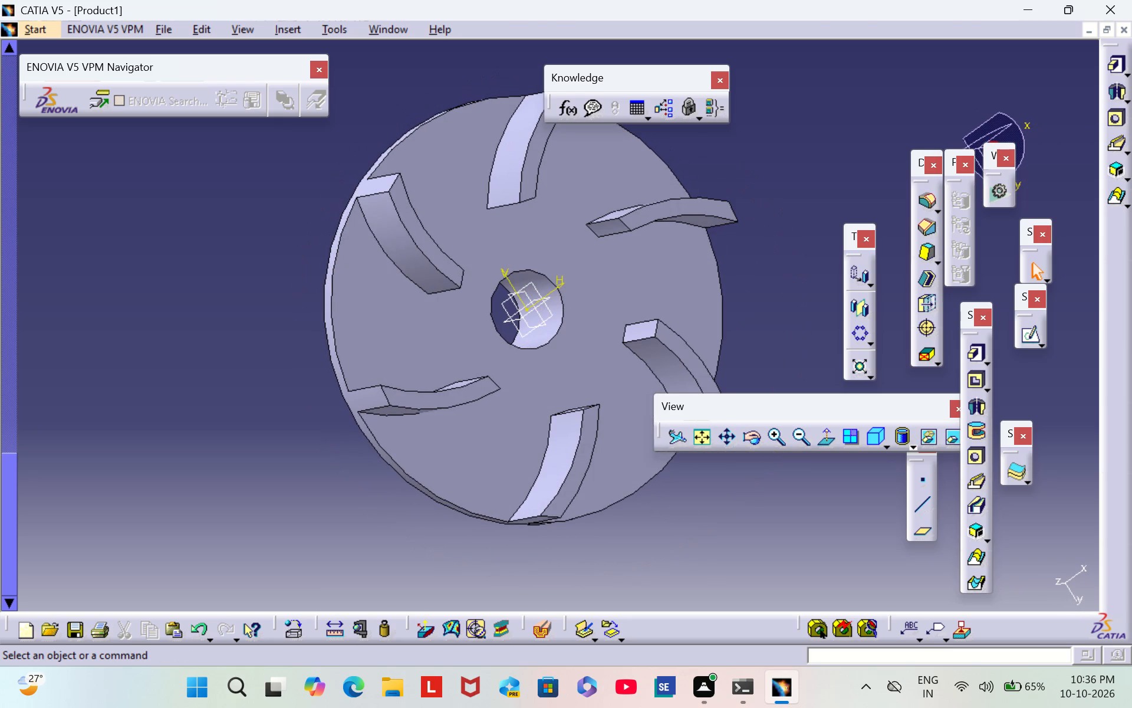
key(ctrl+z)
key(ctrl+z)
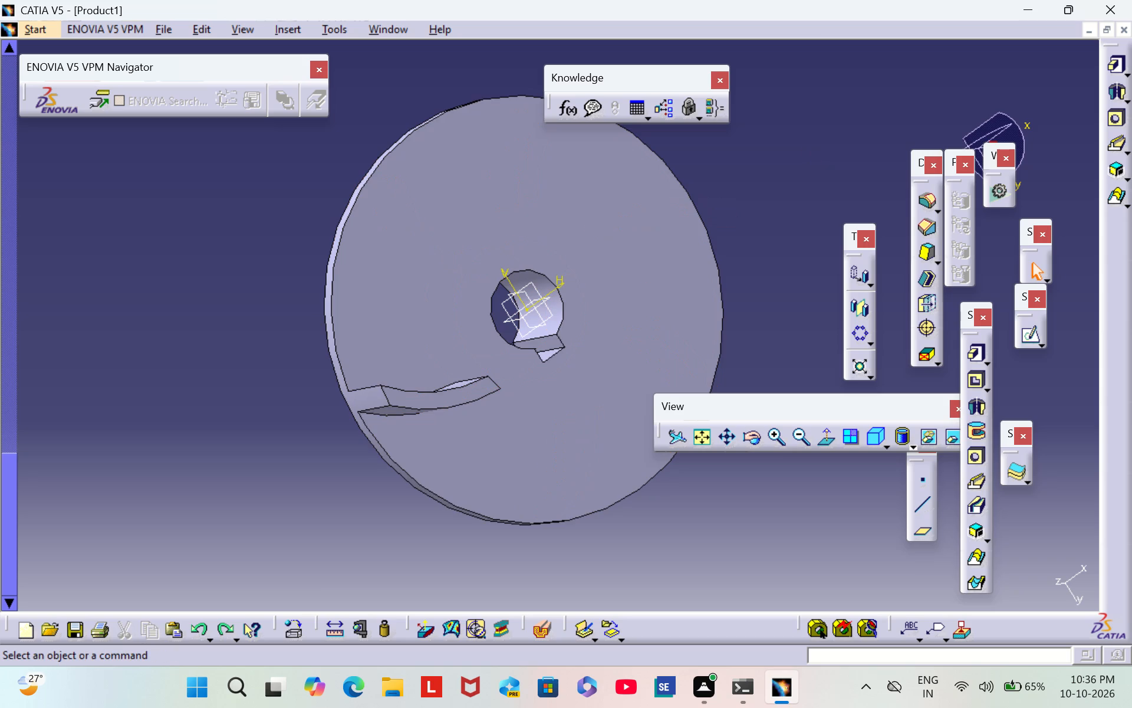
Examine the disc, keyed bore and single vane from several angles.
middle_drag(753, 214, 732, 186)
right_drag(753, 214, 732, 186)
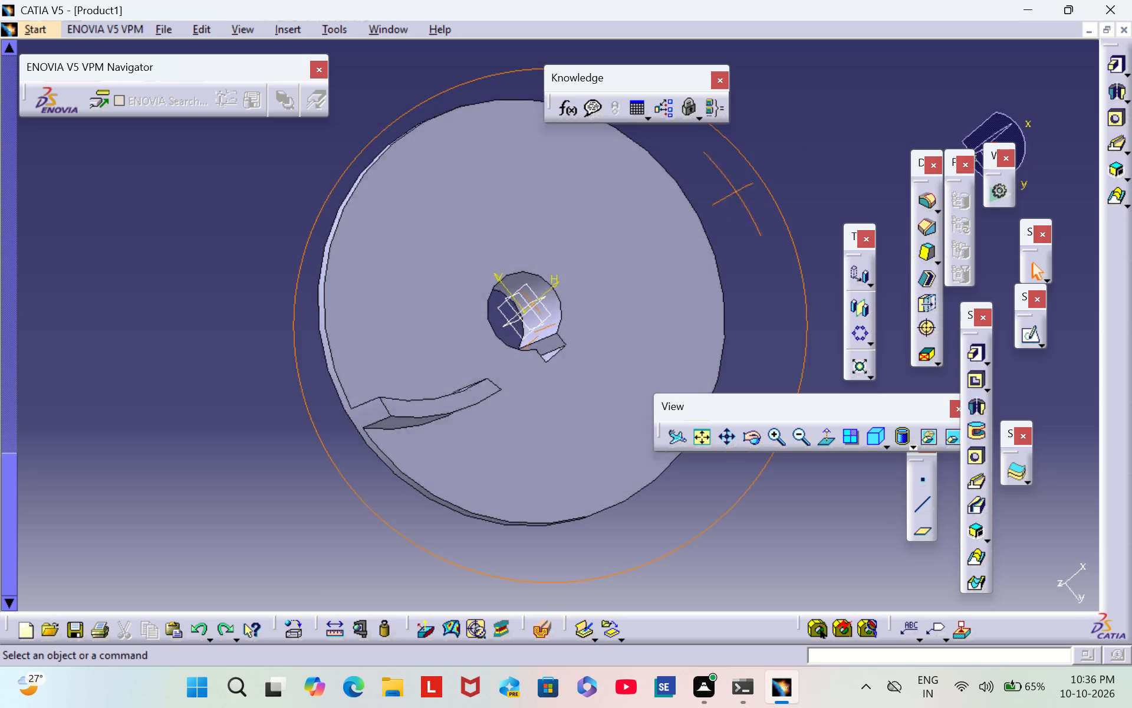
middle_drag(732, 186, 596, 81)
right_drag(732, 186, 596, 81)
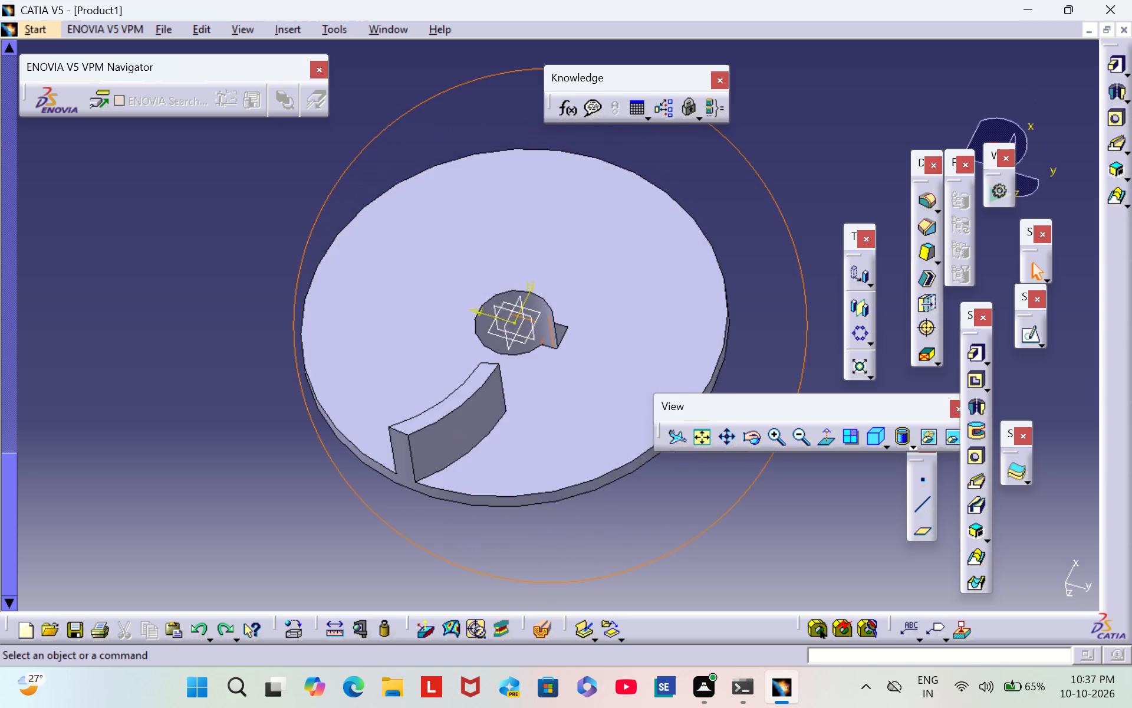
right_drag(596, 81, 626, 94)
middle_drag(596, 81, 626, 94)
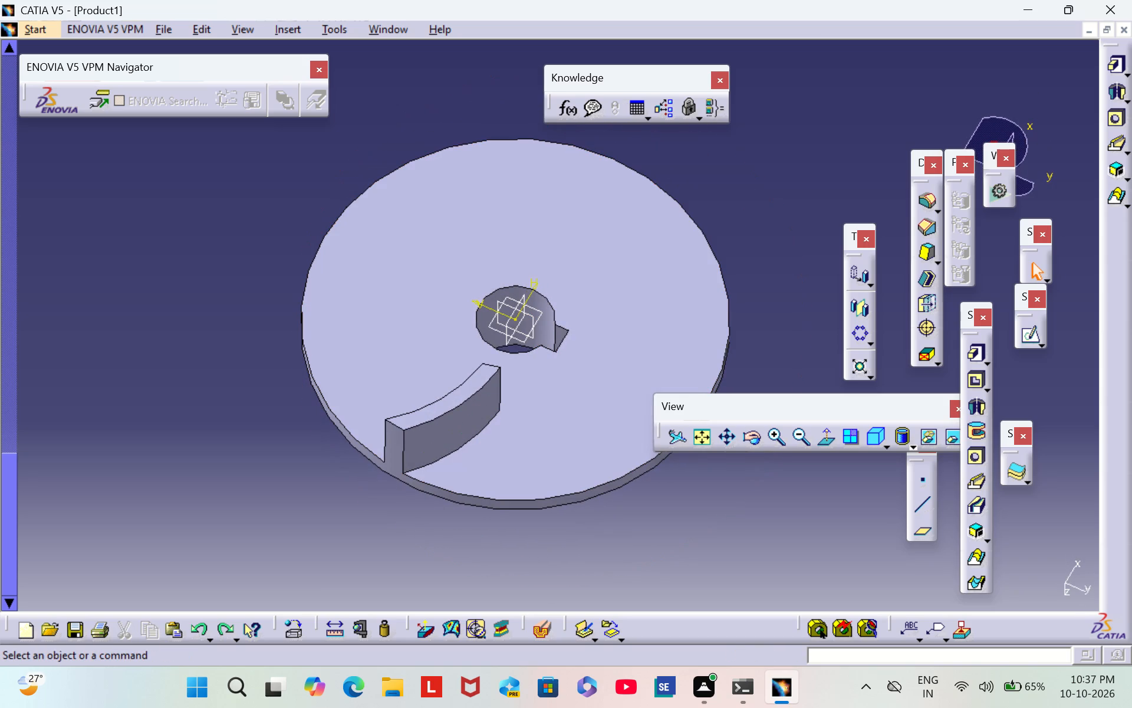
middle_drag(756, 204, 703, 78)
right_drag(756, 204, 703, 78)
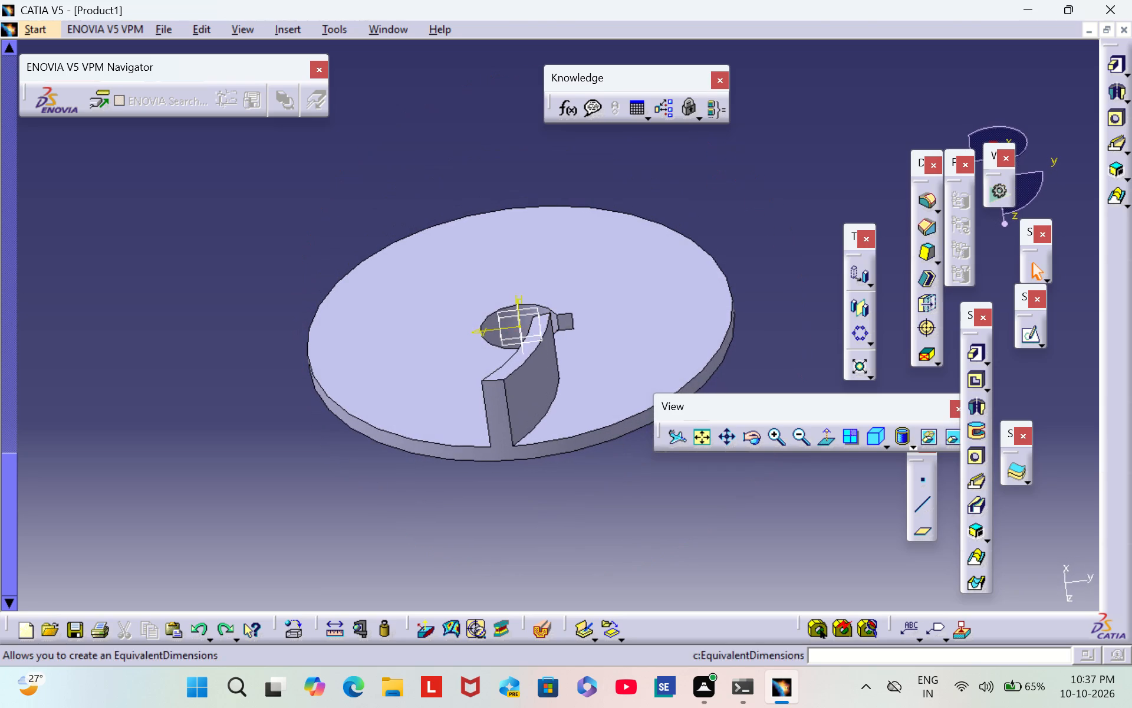
Circular-pattern the current solid with 6 instances at 360/6 (60°) angular spacing, using the curved vane's top face as the reference element.
middle_drag(726, 147, 561, 536)
right_drag(720, 175, 561, 536)
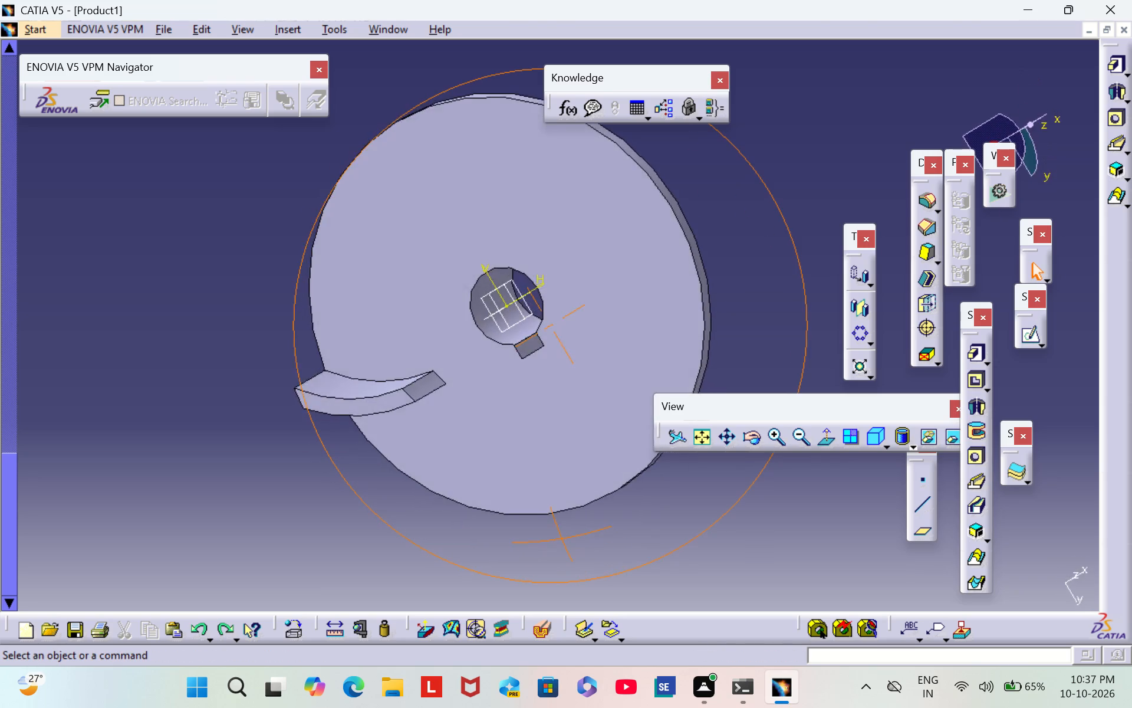
middle_drag(561, 536, 679, 508)
right_drag(561, 536, 673, 512)
middle_drag(697, 504, 673, 512)
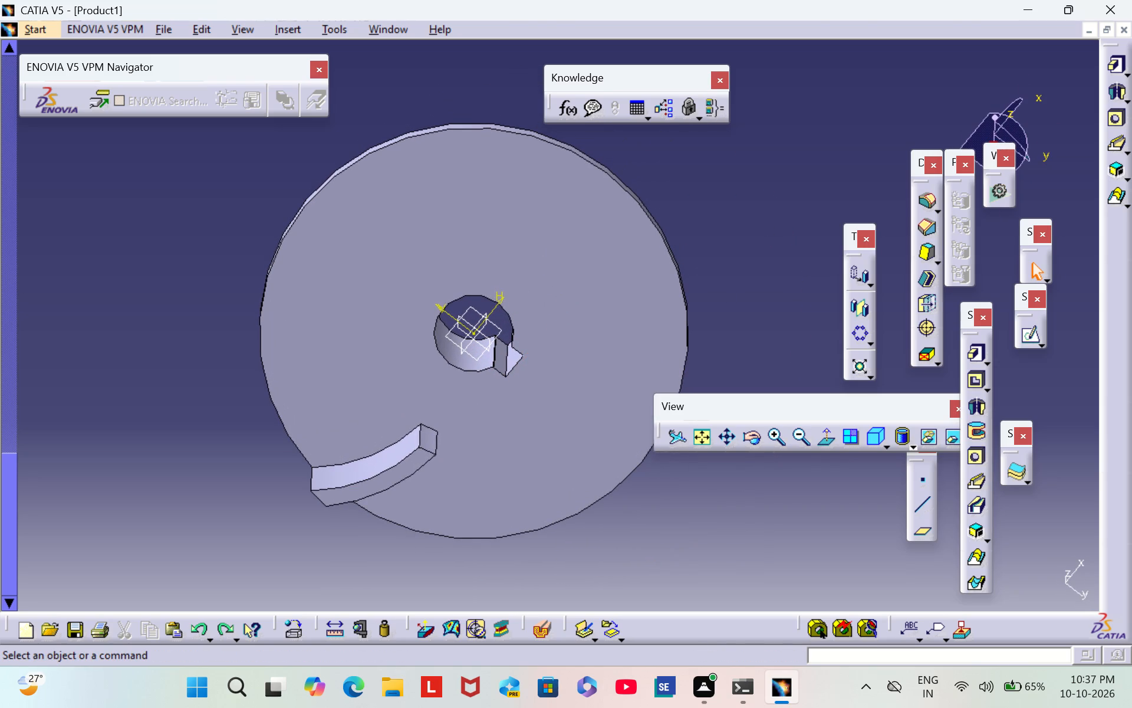
click(370, 490)
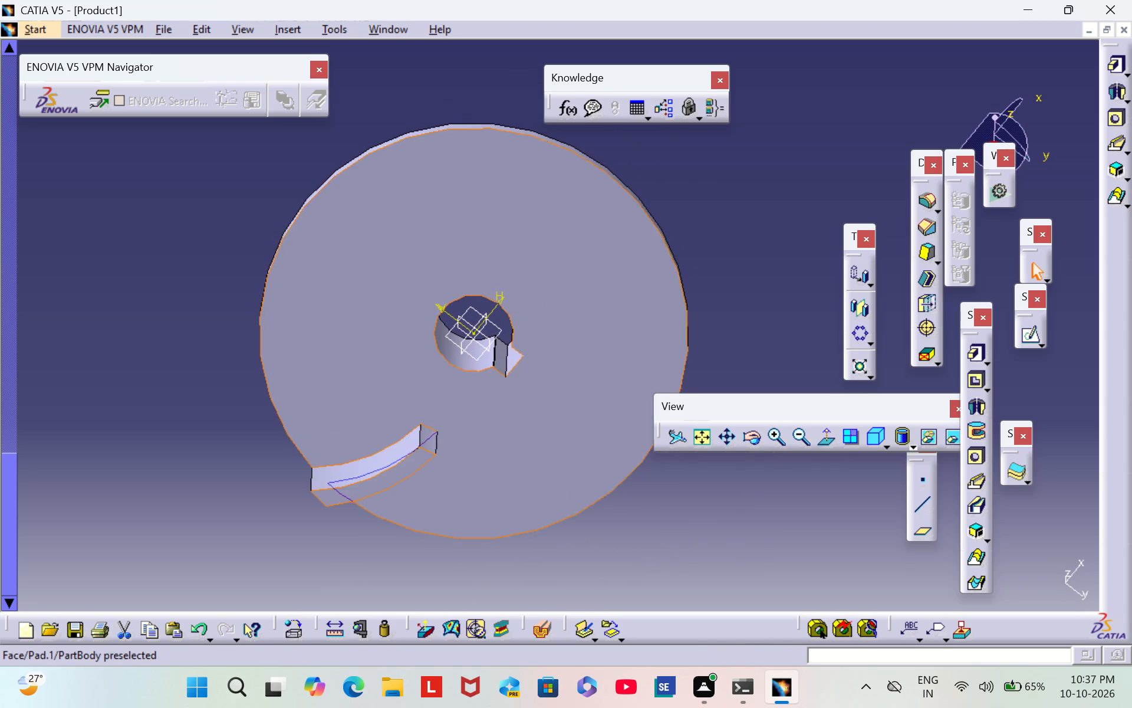
click(653, 230)
click(743, 141)
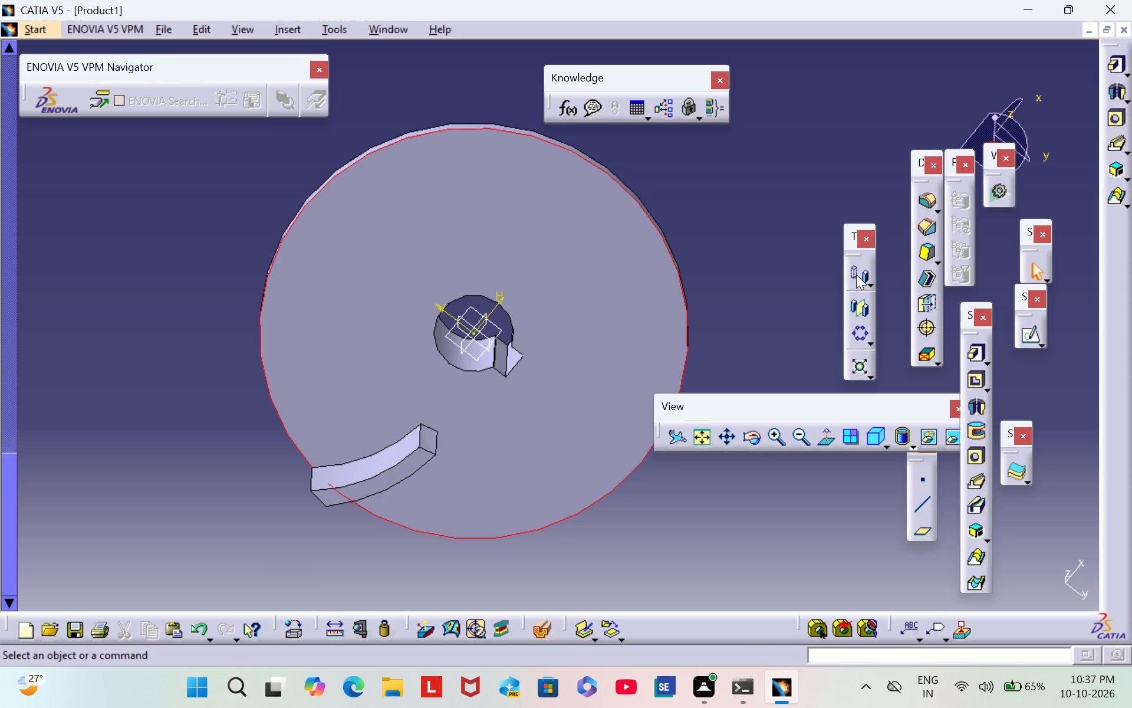
click(862, 333)
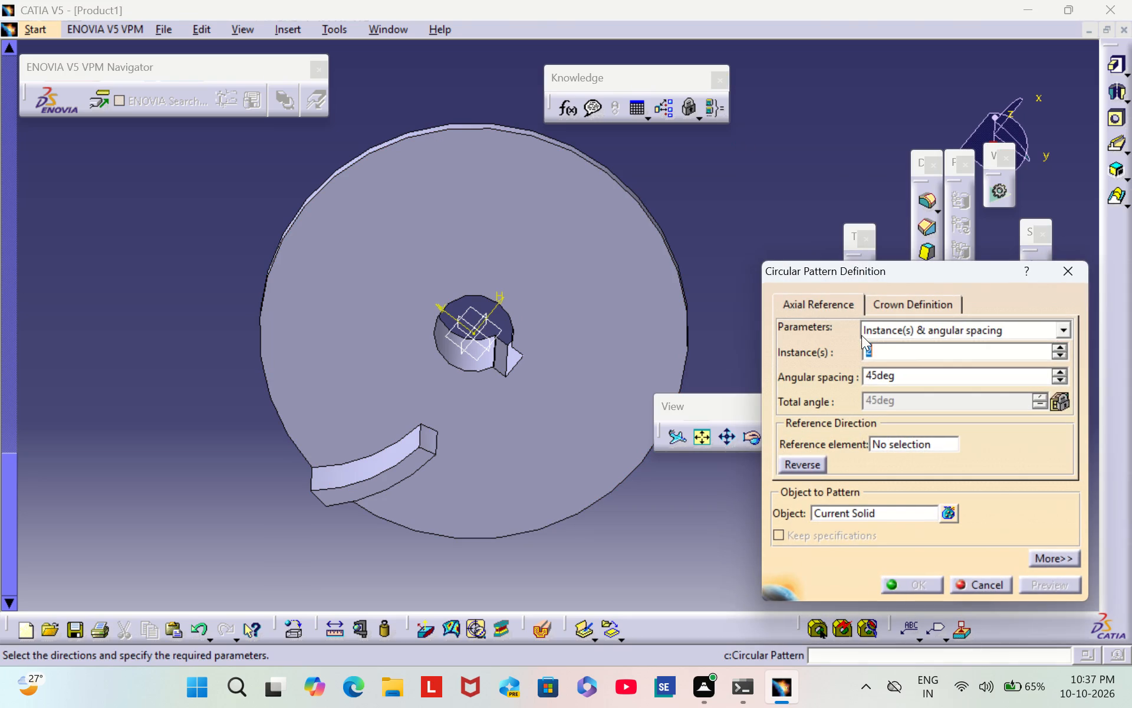
key(BackSpace)
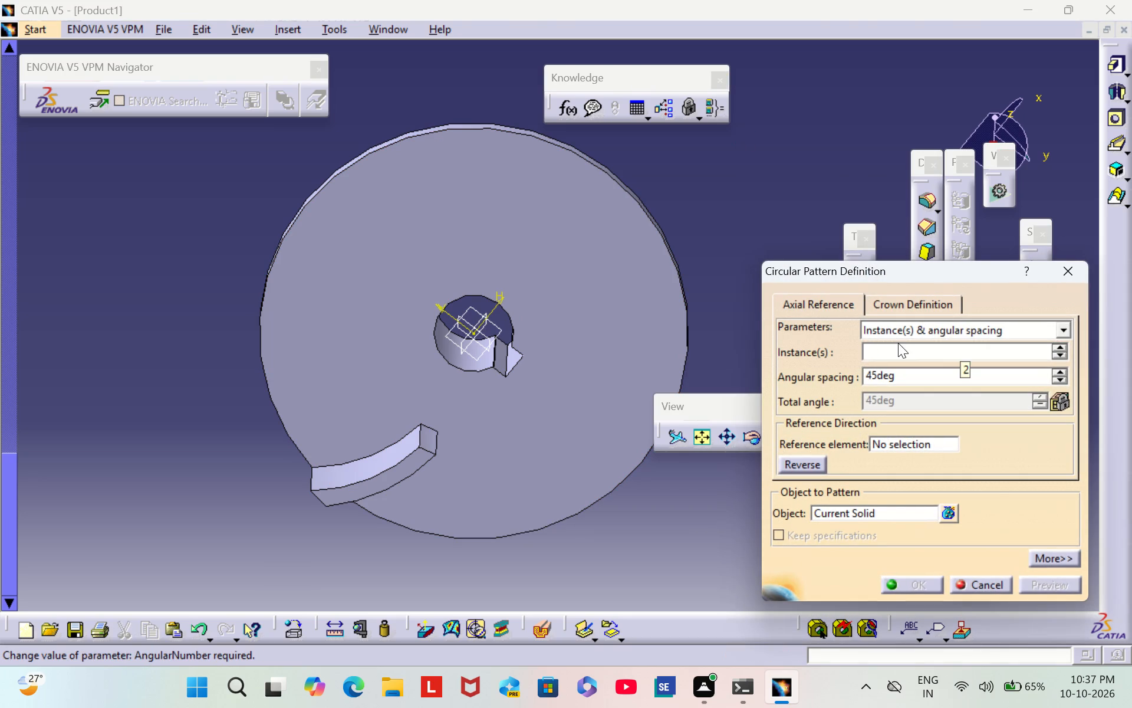
key(6)
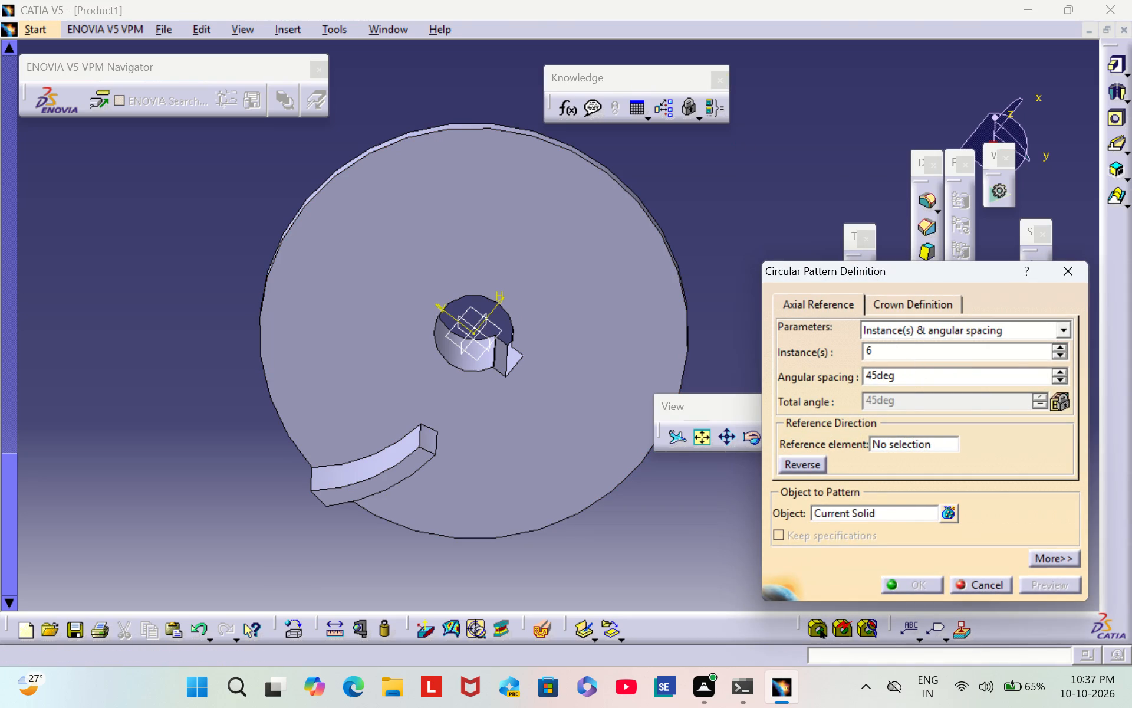
click(913, 376)
key(BackSpace)
key(BackSpace)
key(BackSpace)
key(BackSpace)
key(BackSpace)
key(BackSpace)
key(BackSpace)
key(BackSpace)
key(BackSpace)
key(BackSpace)
key(BackSpace)
key(BackSpace)
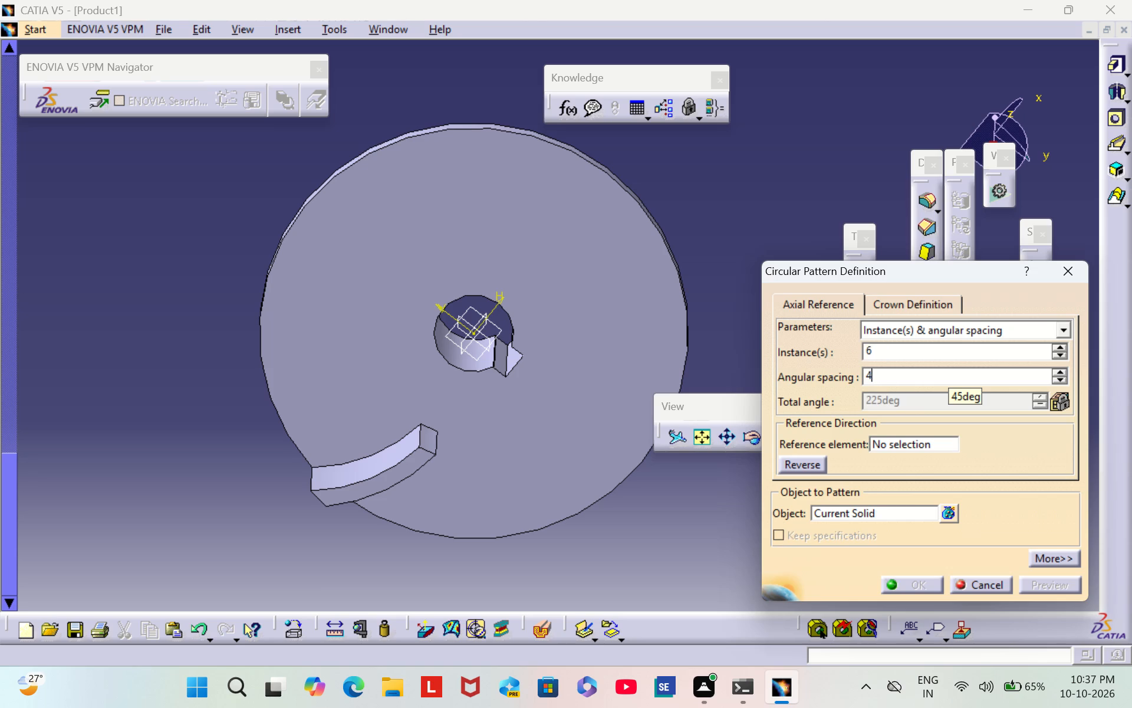
text(360)
text(/6)
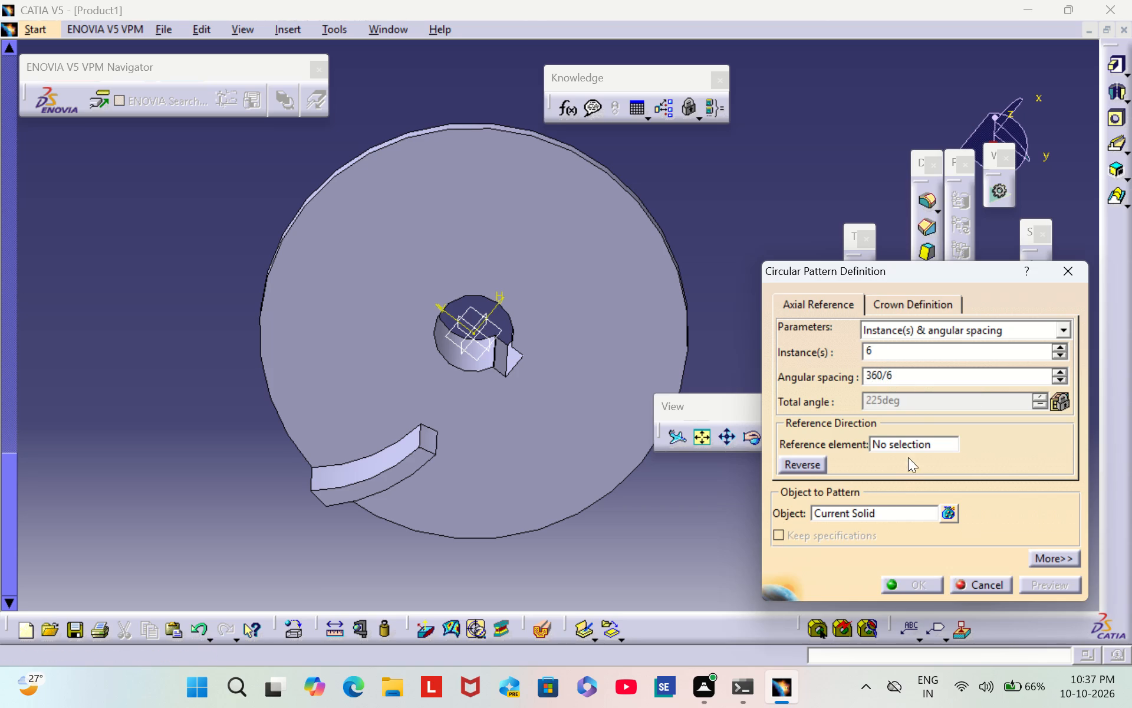
click(896, 444)
click(910, 437)
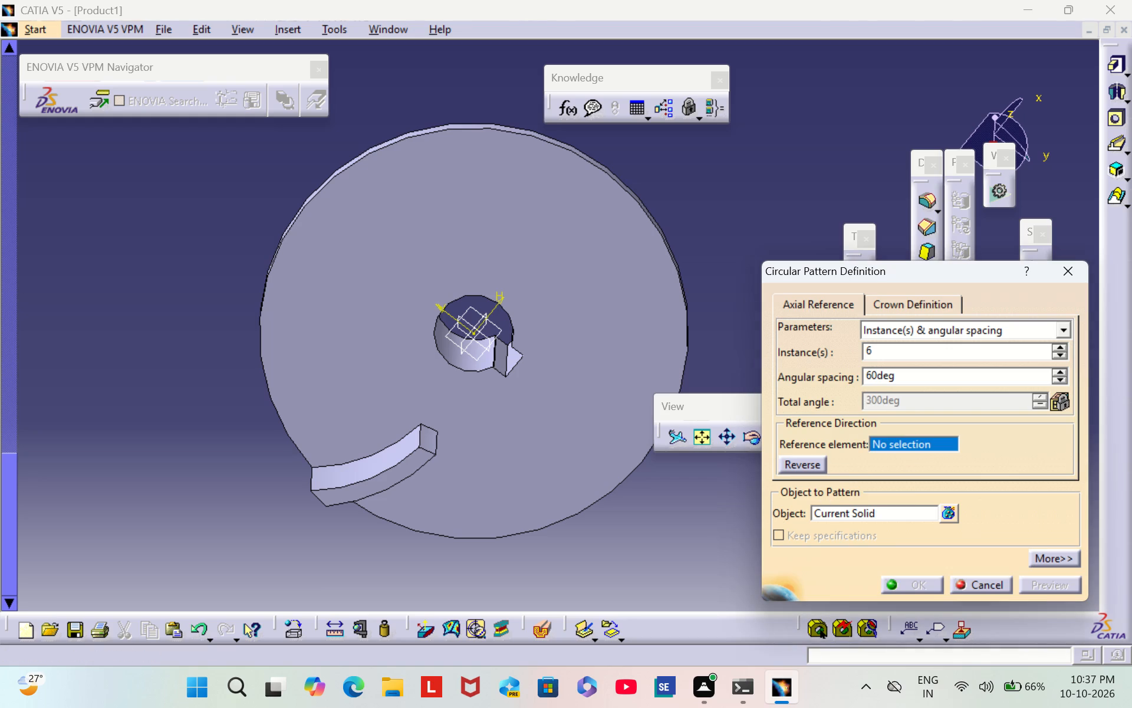
click(375, 488)
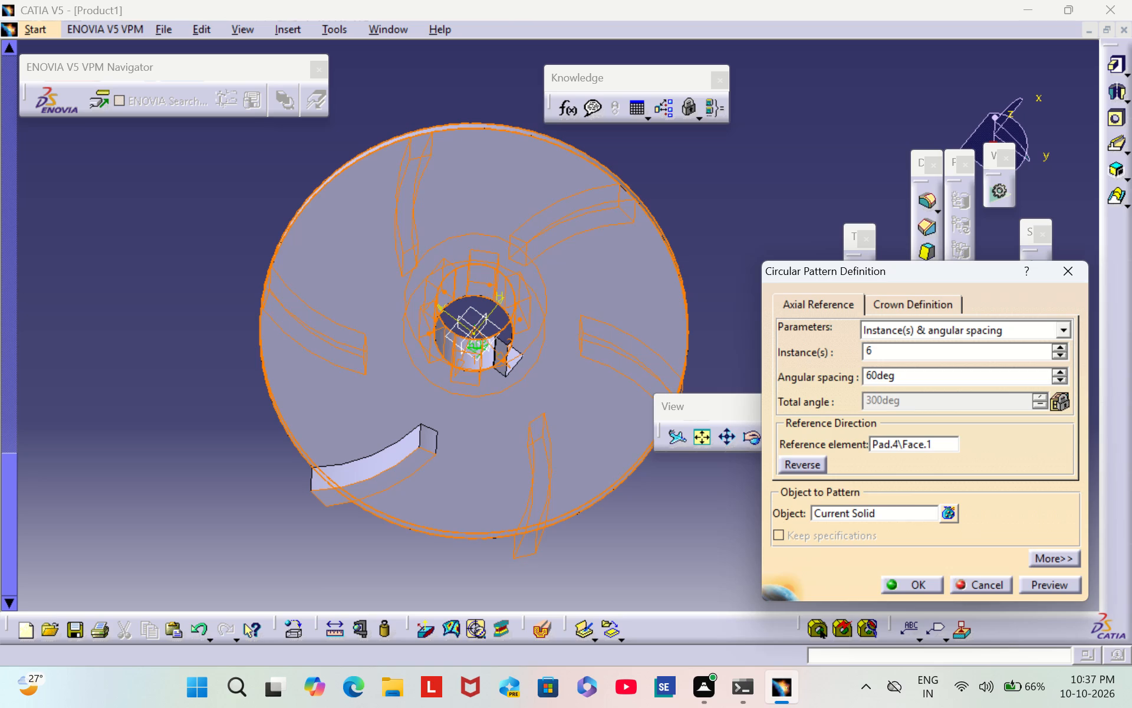
click(513, 358)
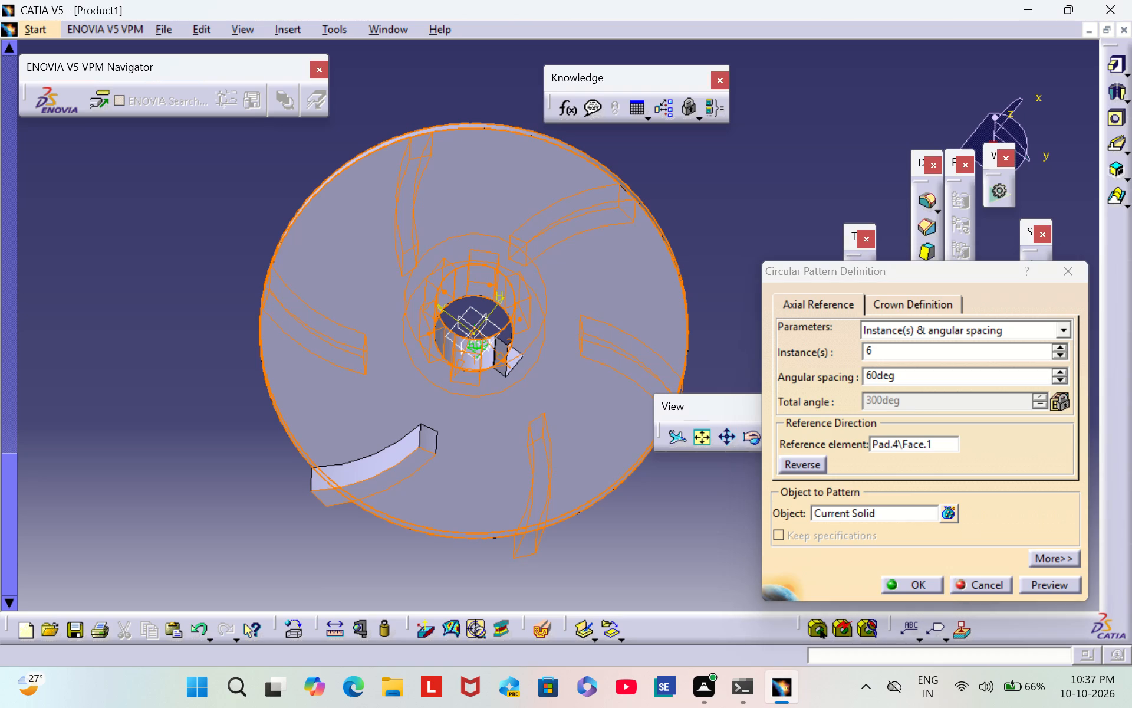
click(917, 581)
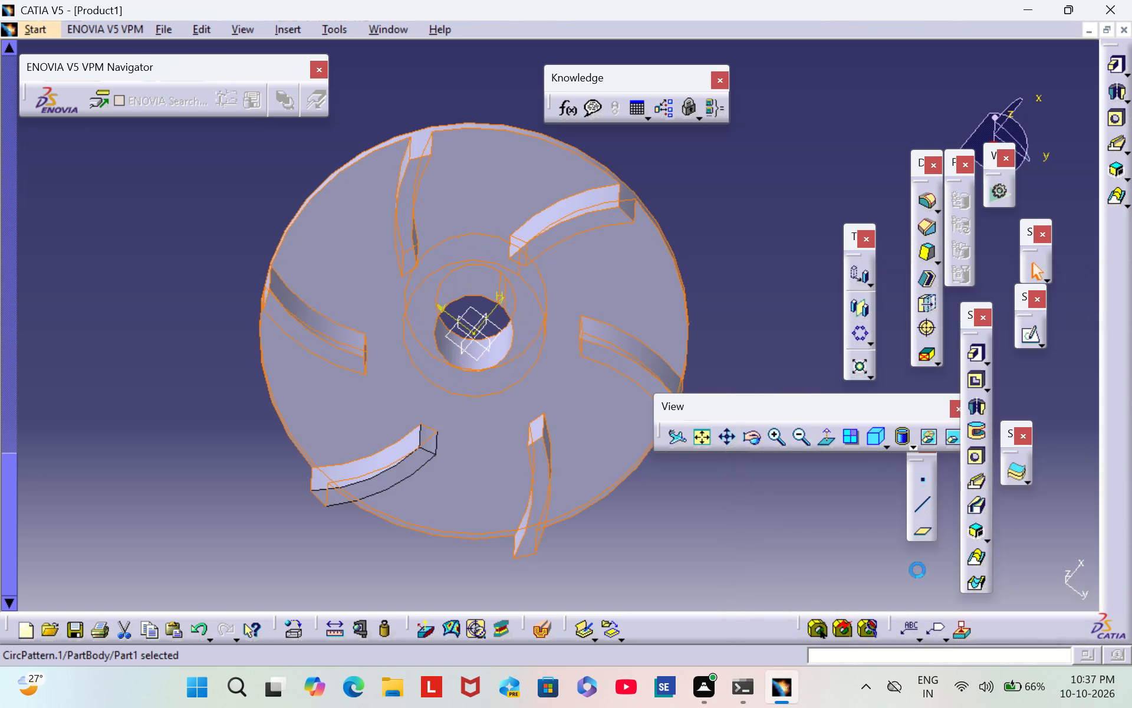
Examine the patterned vanes, the hub and the bore from the front and back of the disc.
click(727, 290)
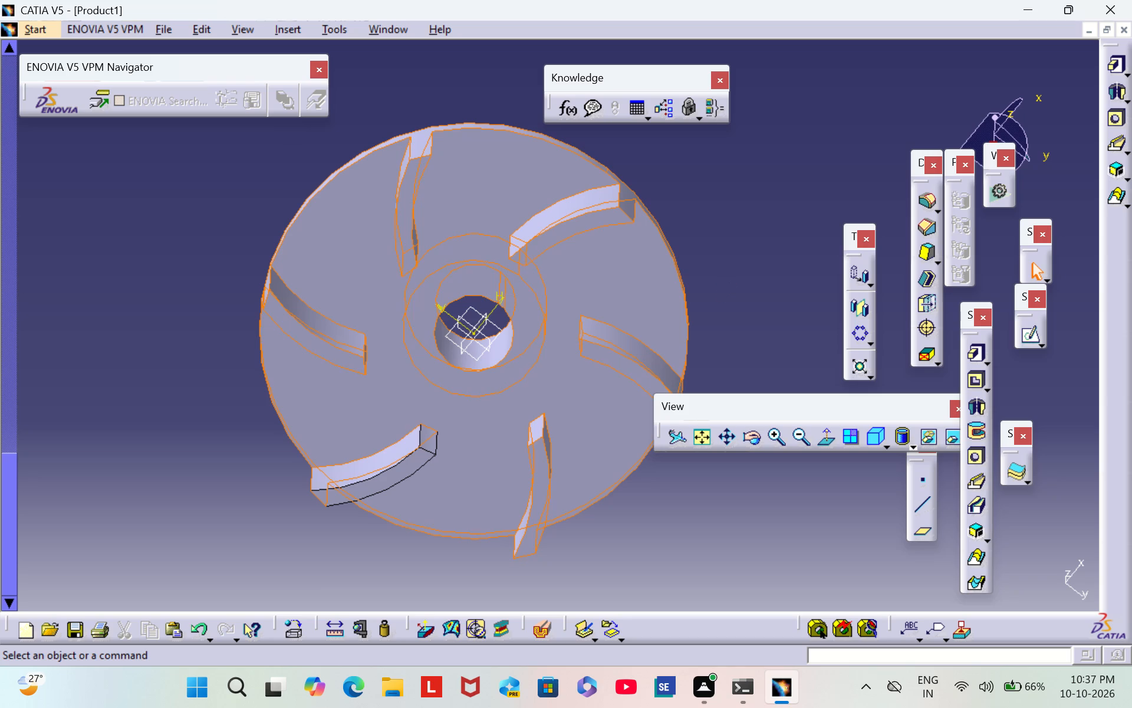
click(660, 209)
middle_drag(660, 207, 612, 359)
right_drag(660, 207, 612, 359)
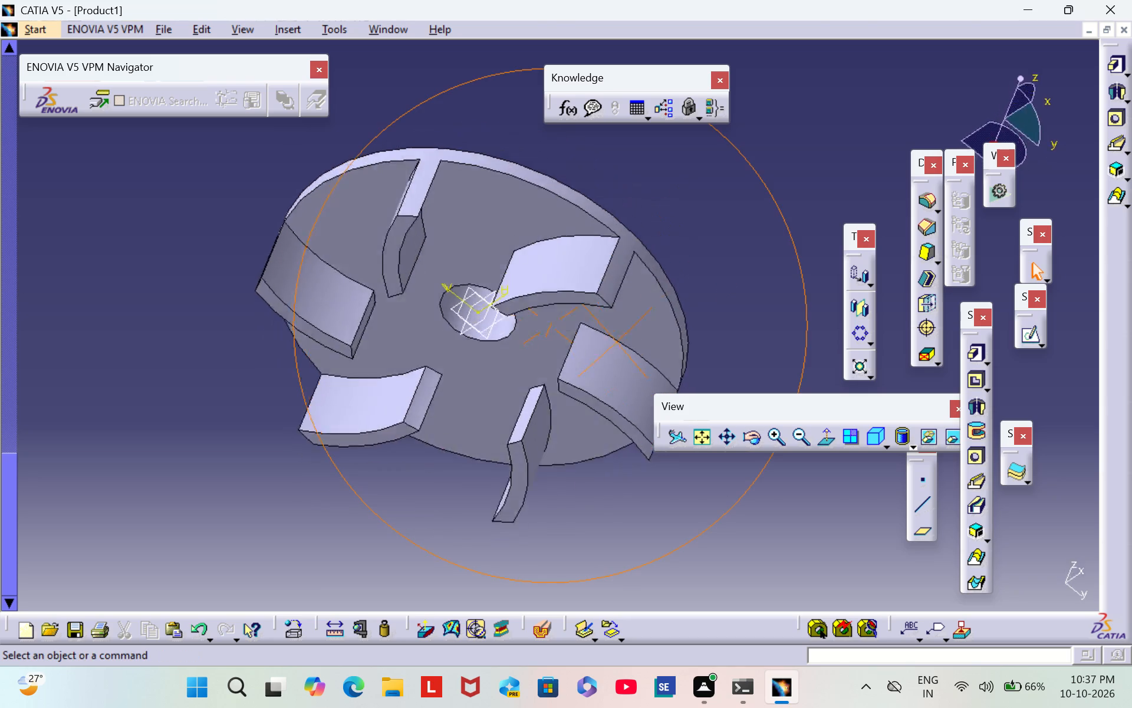
middle_drag(612, 359, 72, 533)
right_drag(612, 359, 308, 419)
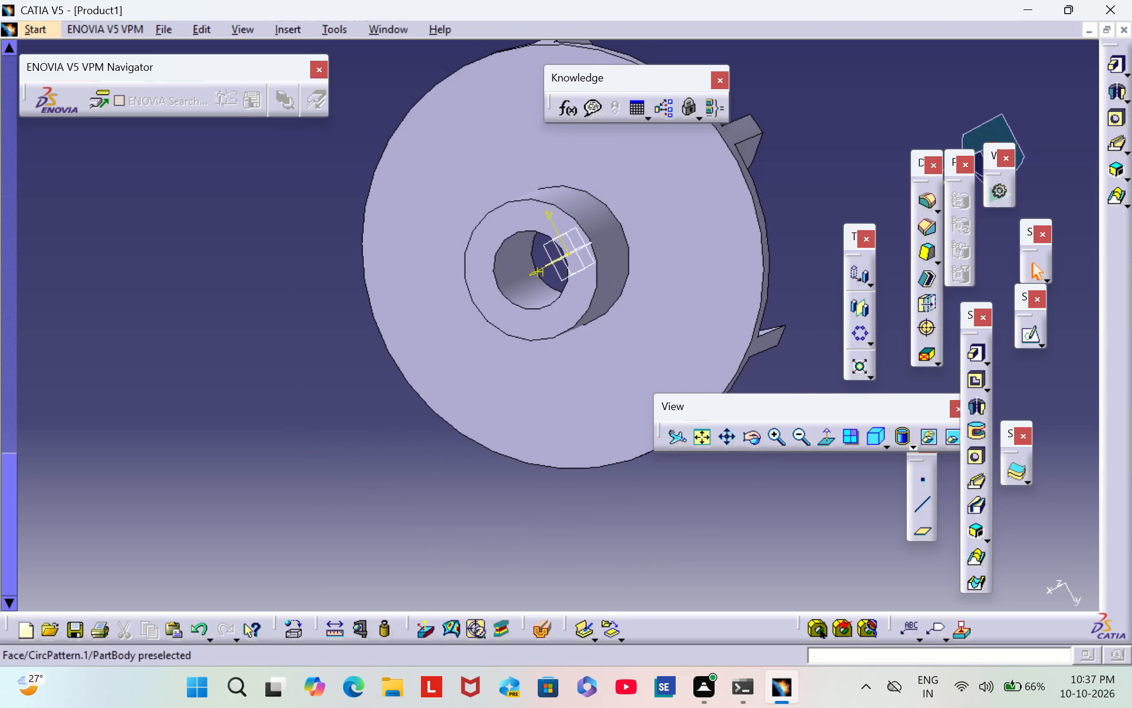
middle_drag(814, 157, 413, 314)
right_drag(811, 160, 413, 314)
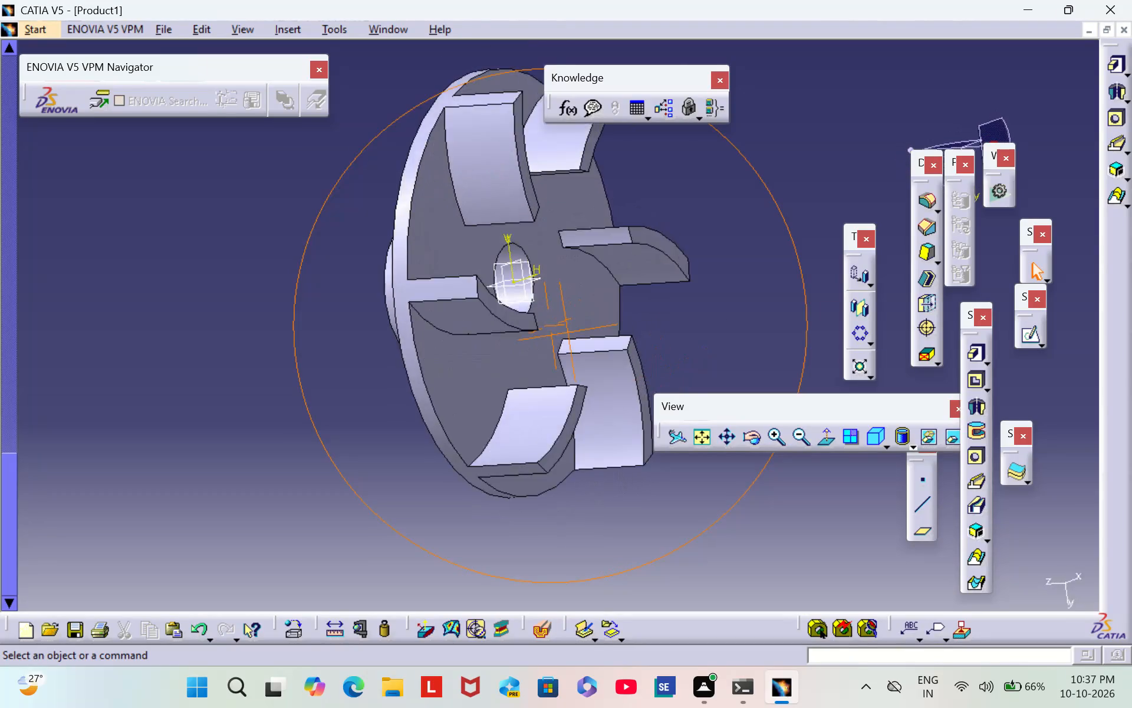
middle_drag(413, 314, 261, 336)
right_drag(413, 314, 261, 336)
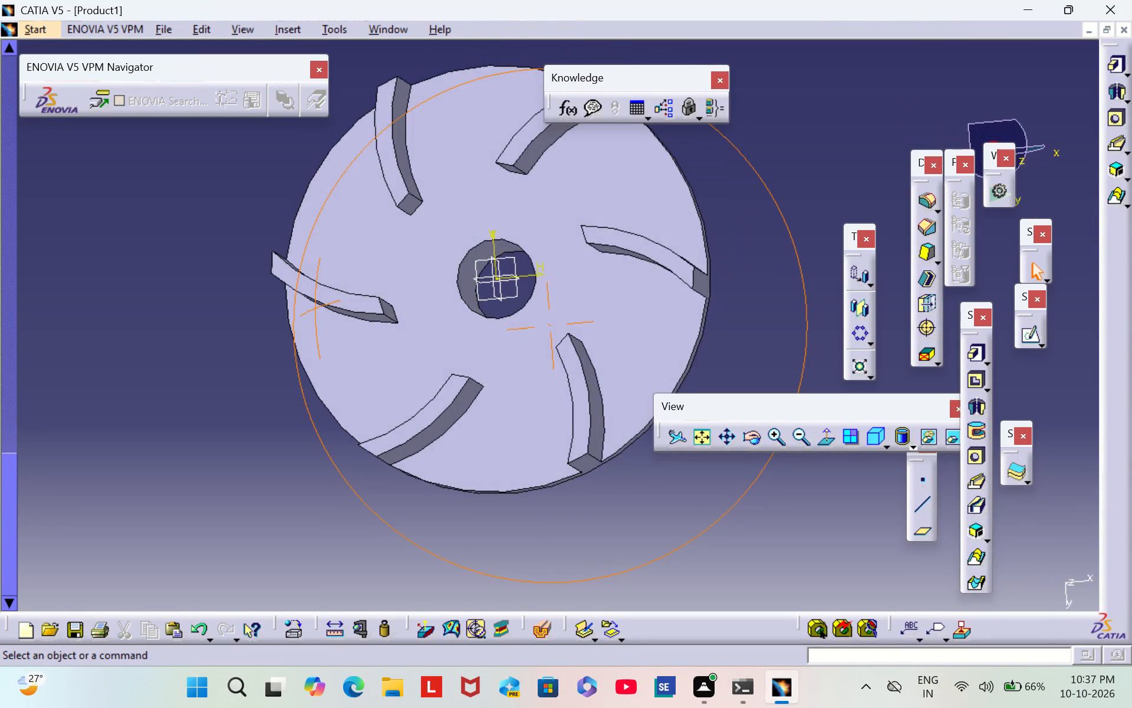
right_drag(261, 336, 310, 434)
middle_drag(261, 336, 460, 452)
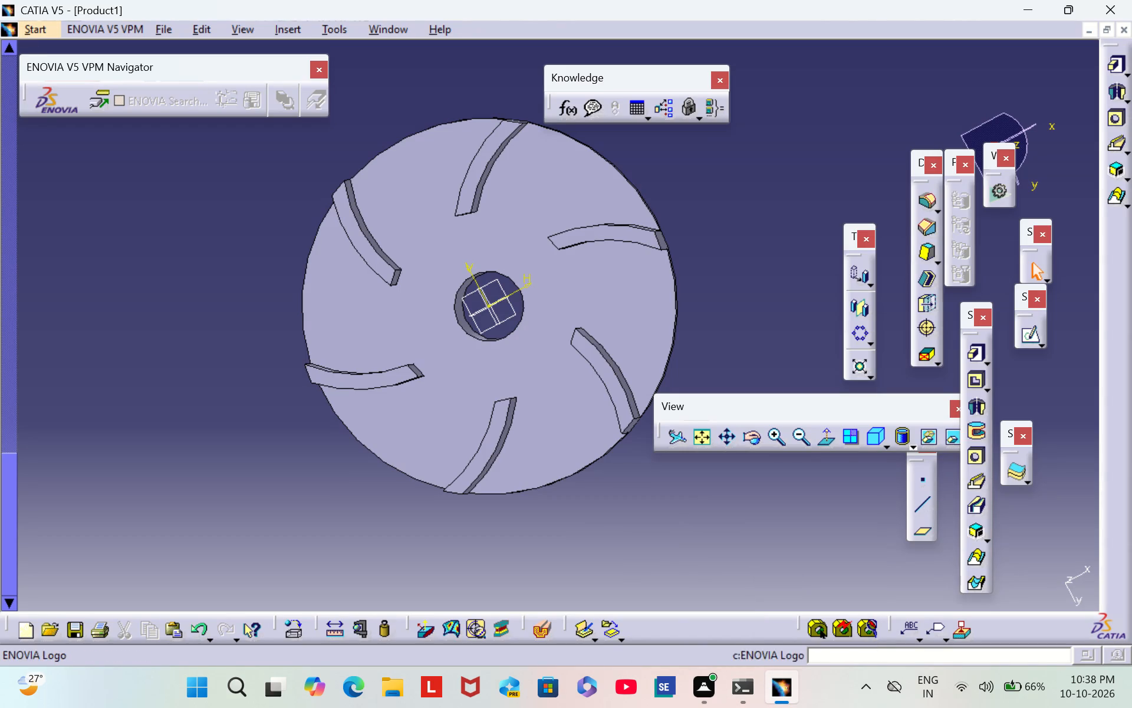
Look through the PartBody features in the specification tree, down to the contents of Pocket.1's sketch.
scroll(55, 270, up, 20)
scroll(55, 270, up, 12)
scroll(50, 267, down, 3)
click(10, 139)
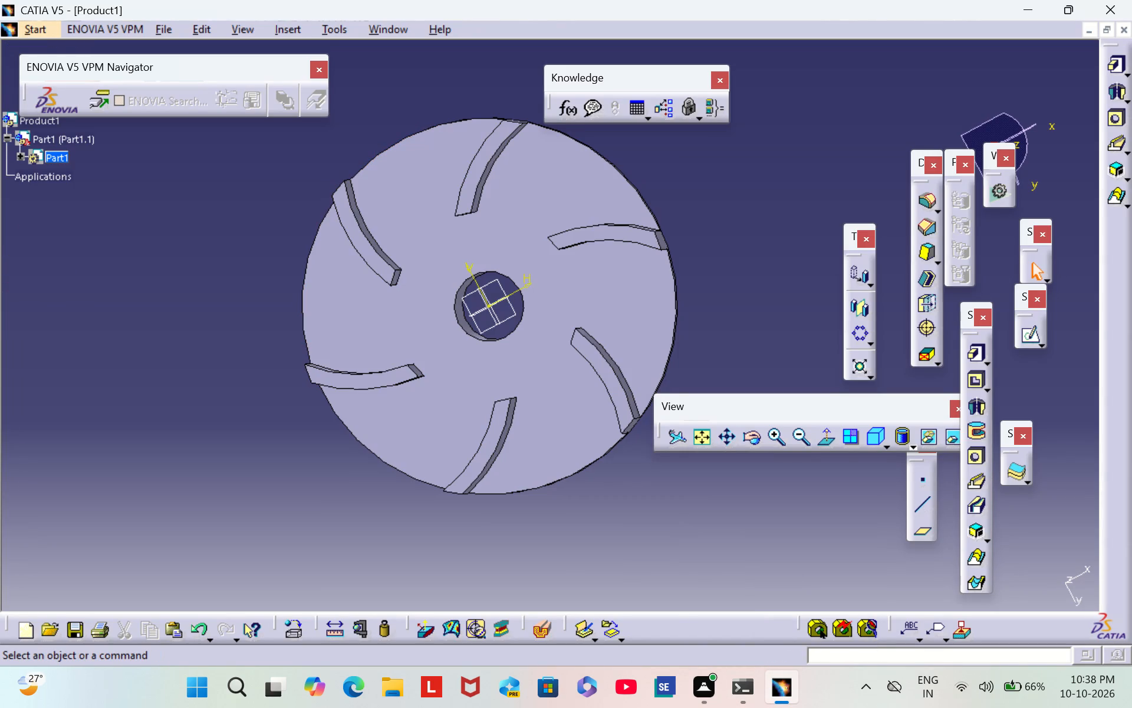
click(23, 156)
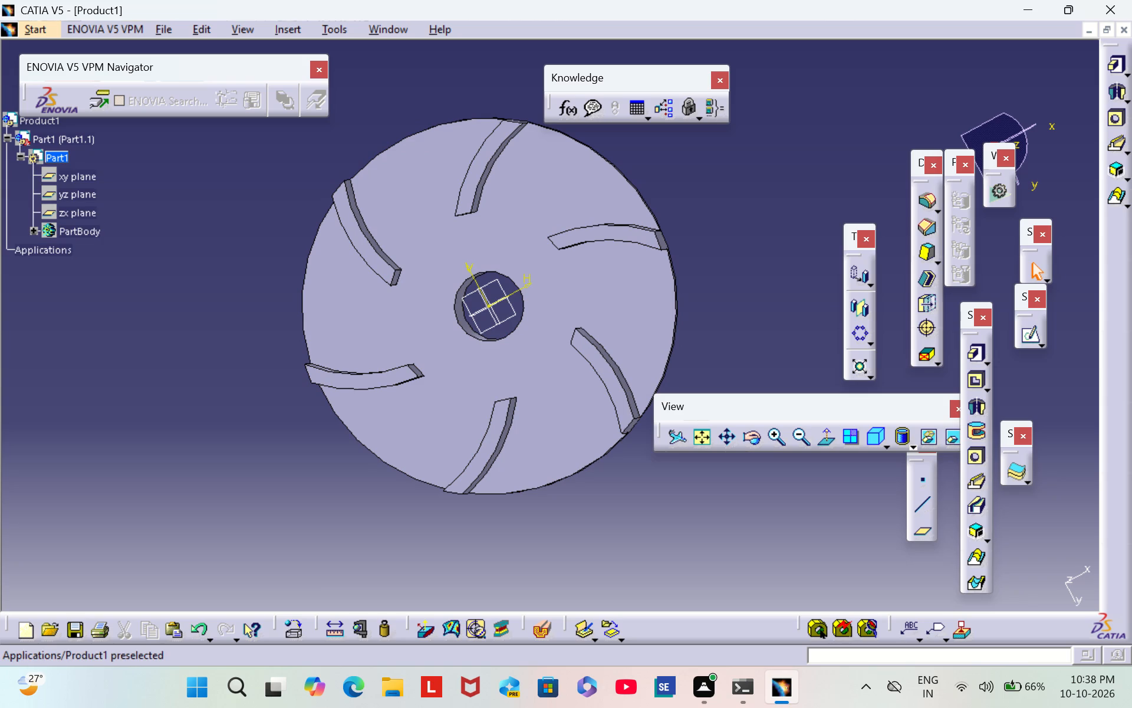
click(34, 232)
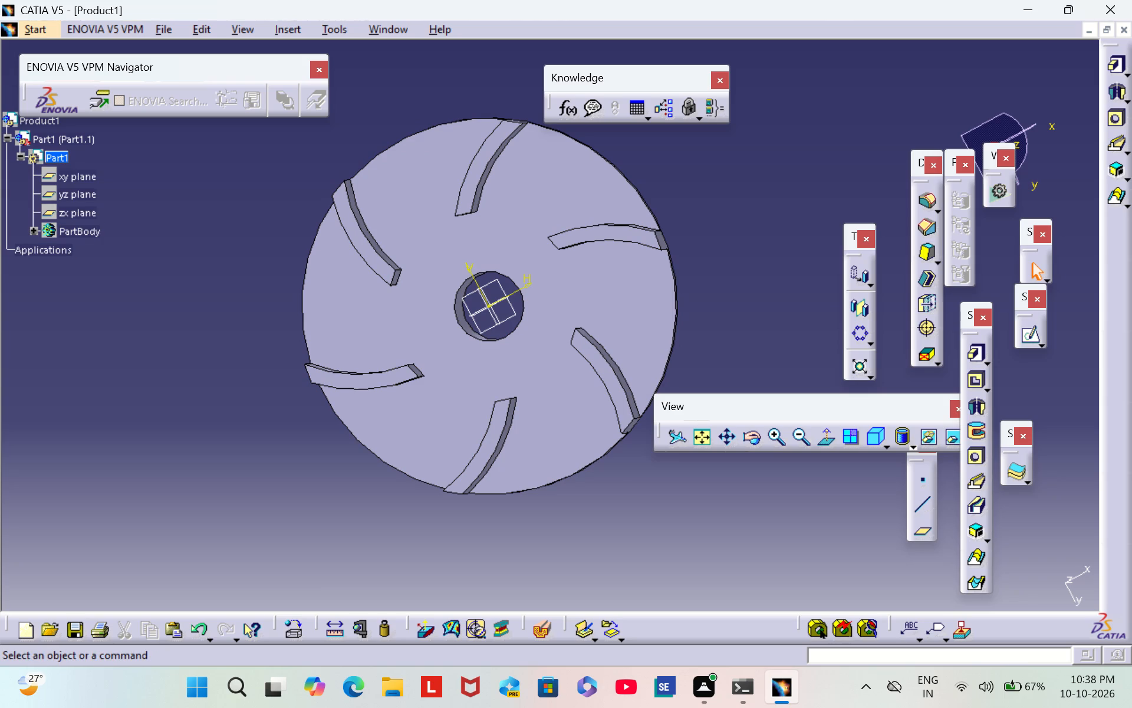
click(31, 228)
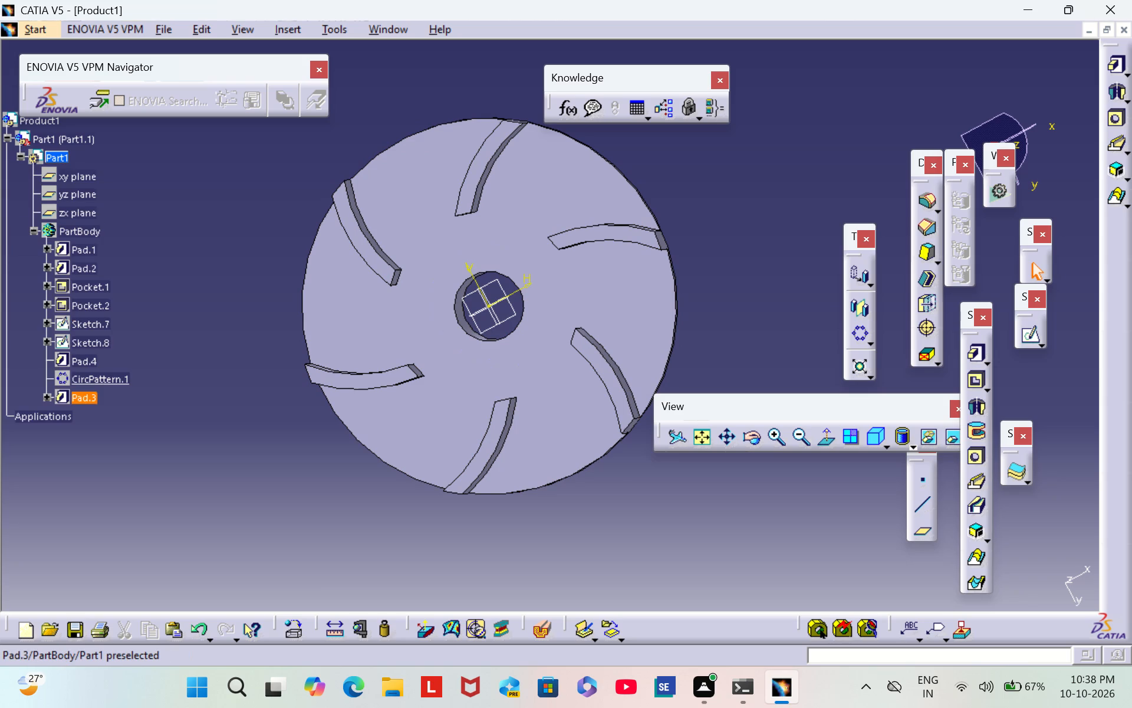
click(77, 400)
click(367, 378)
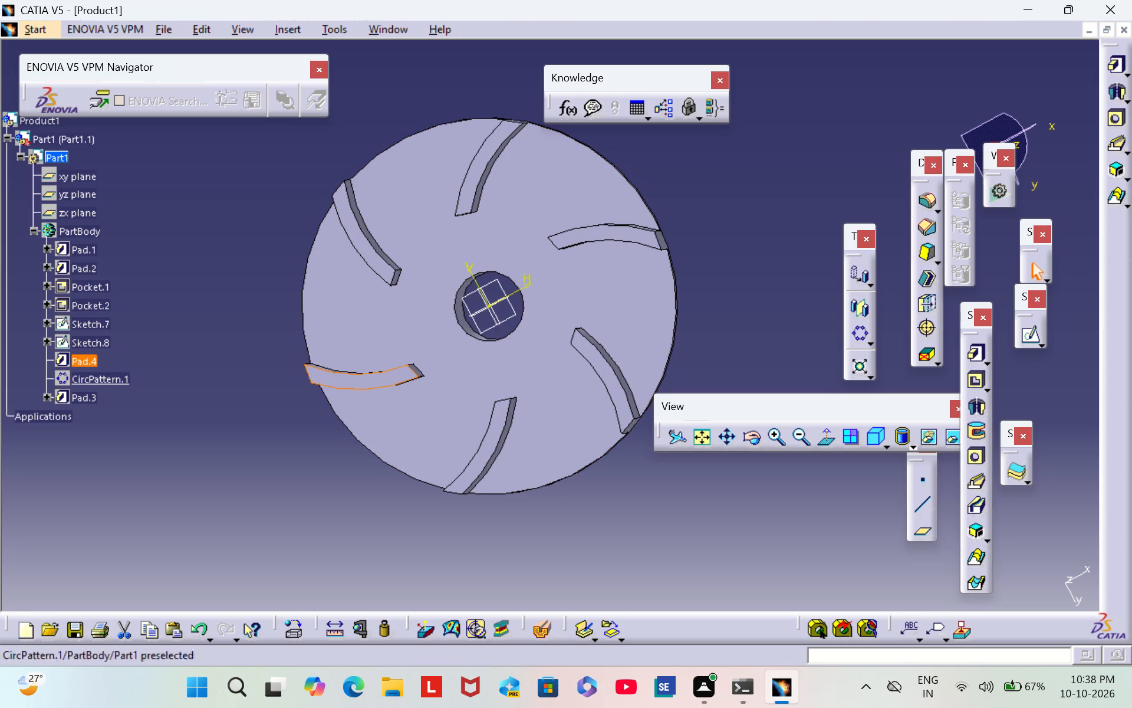
click(161, 286)
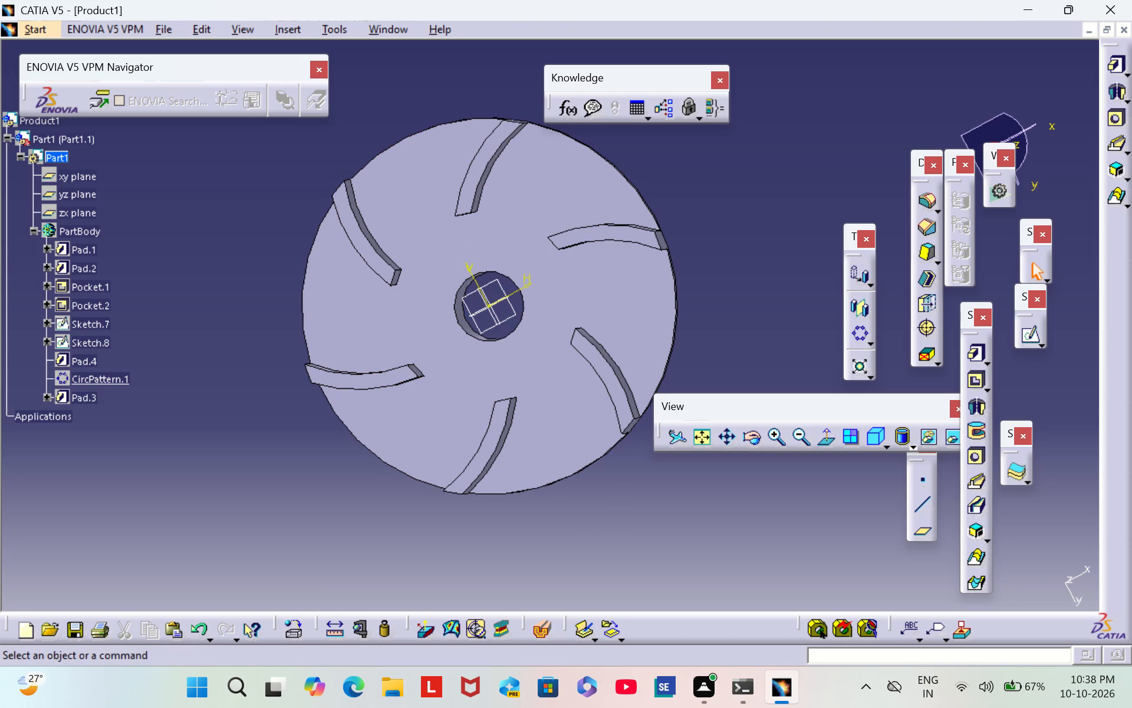
click(73, 288)
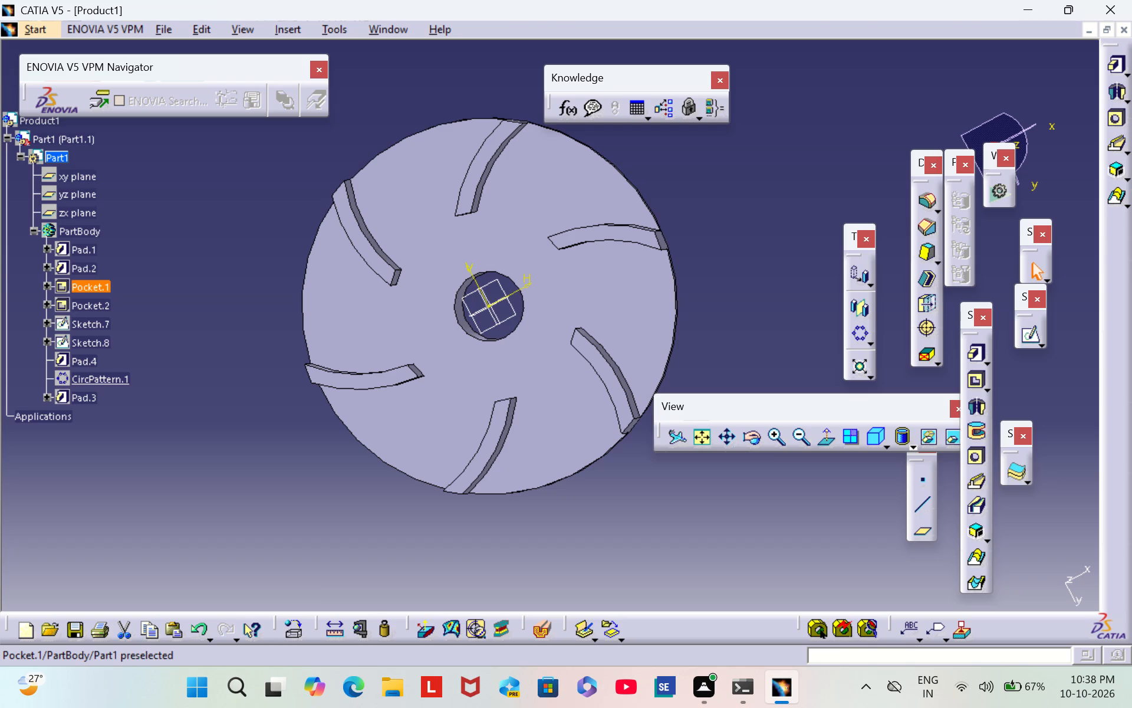
click(44, 285)
click(98, 299)
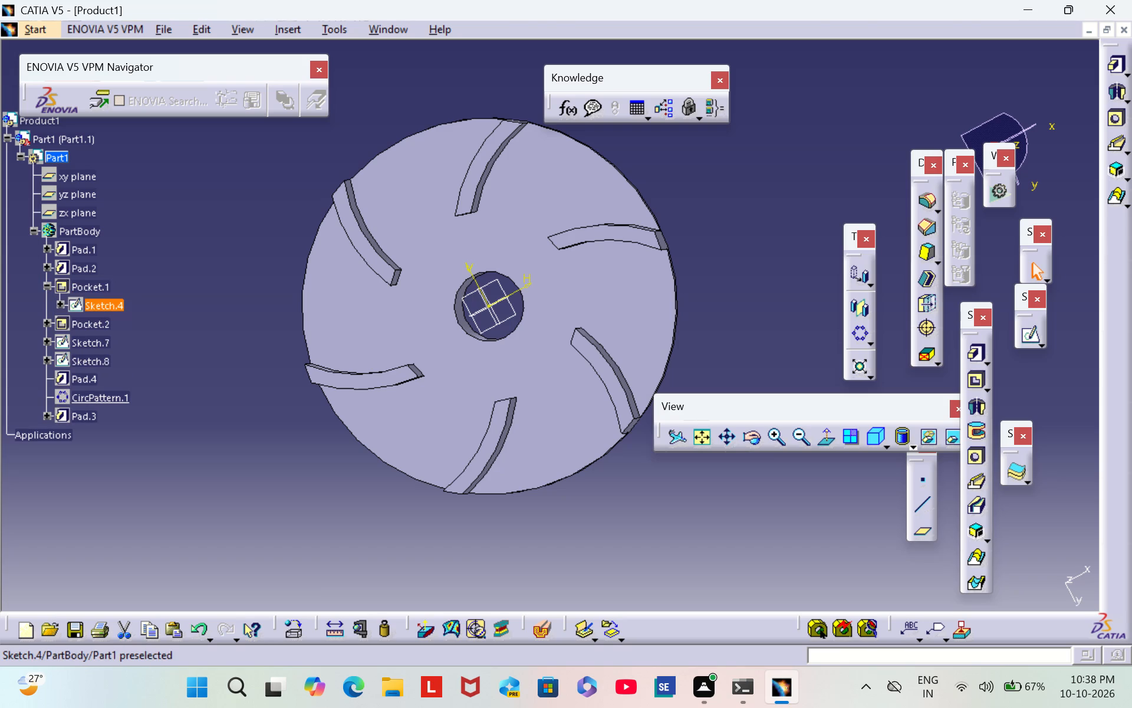
click(59, 307)
click(108, 320)
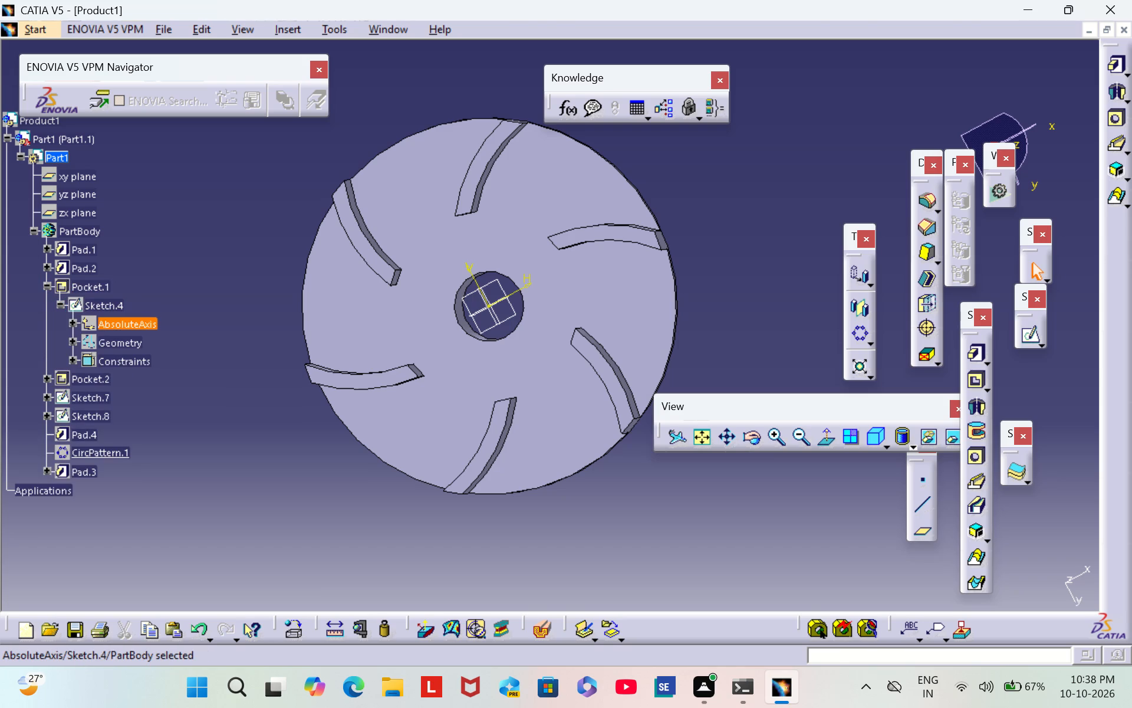
click(113, 342)
click(113, 359)
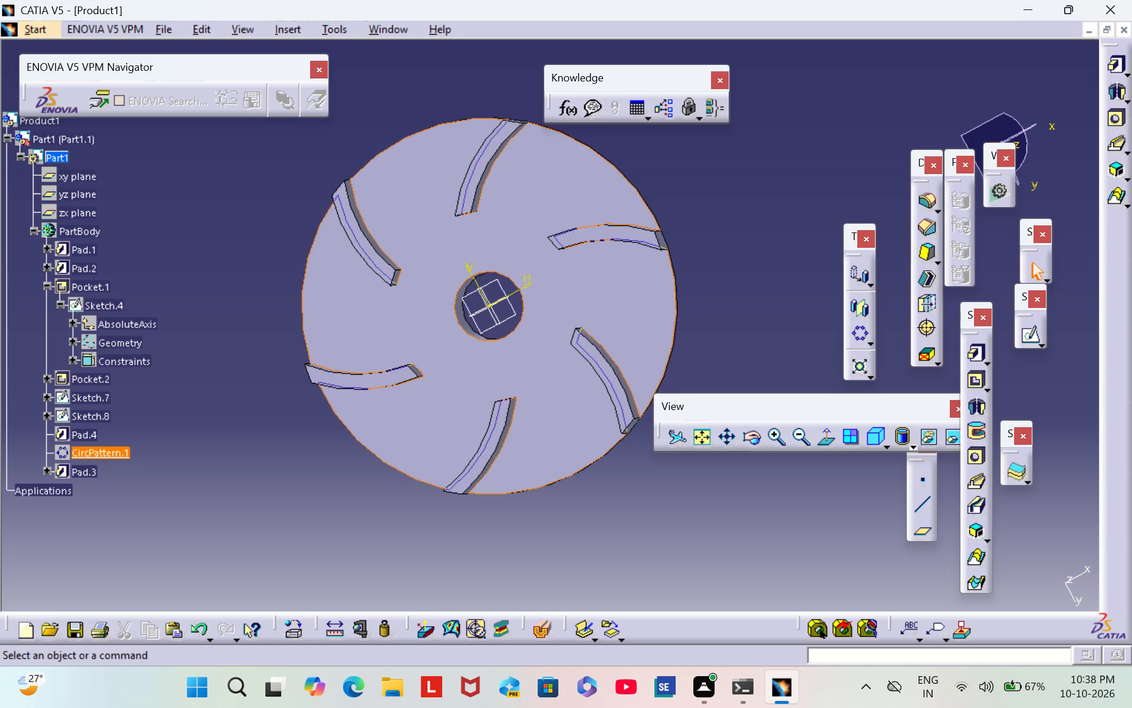
click(778, 234)
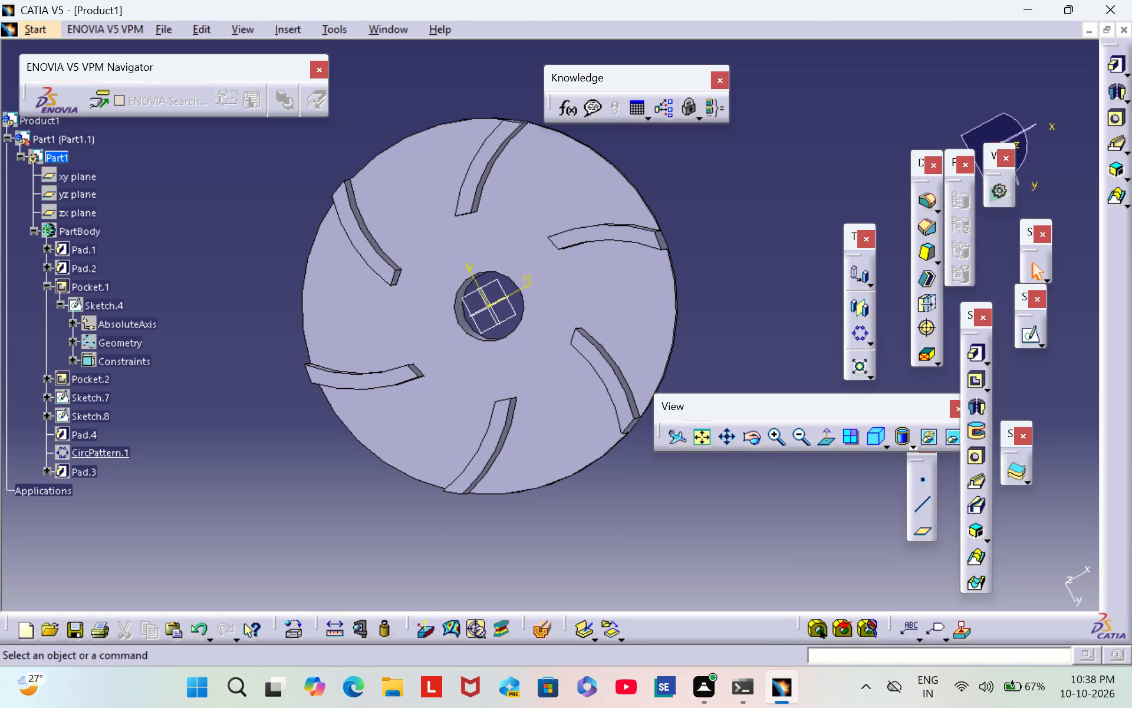
On the disc's vane-side face, start a sketch and draw a rectangle about 7.1 x 4.1 mm overlapping the bore's upper edge.
click(510, 332)
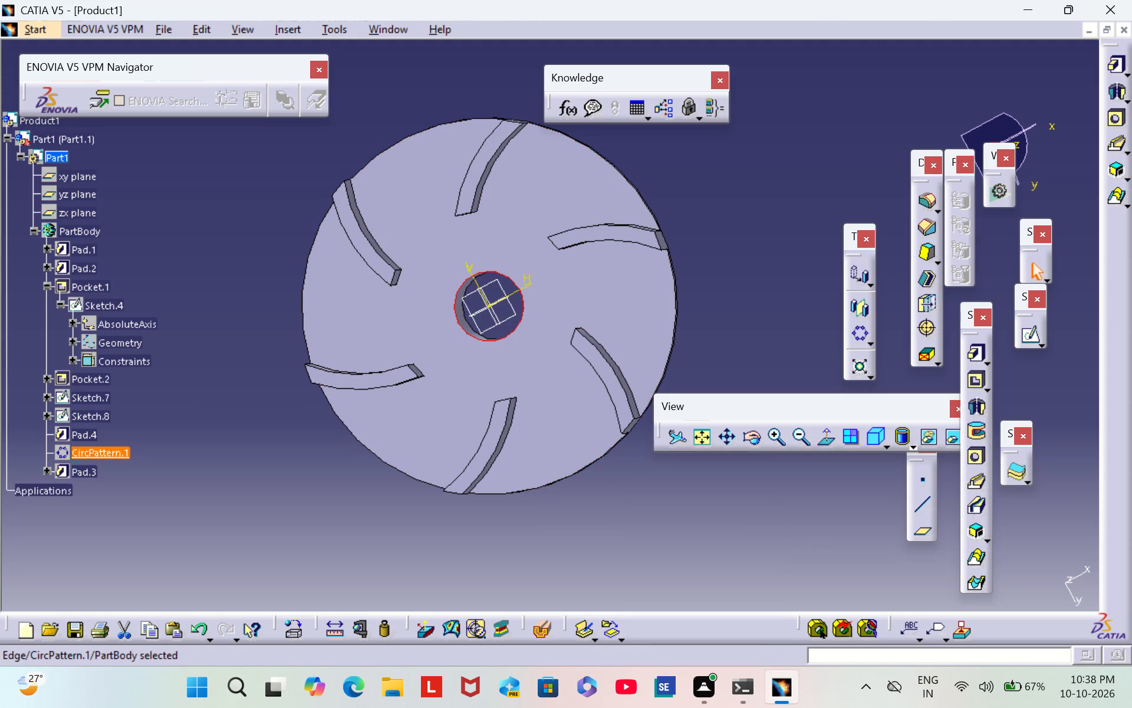
click(758, 287)
click(537, 326)
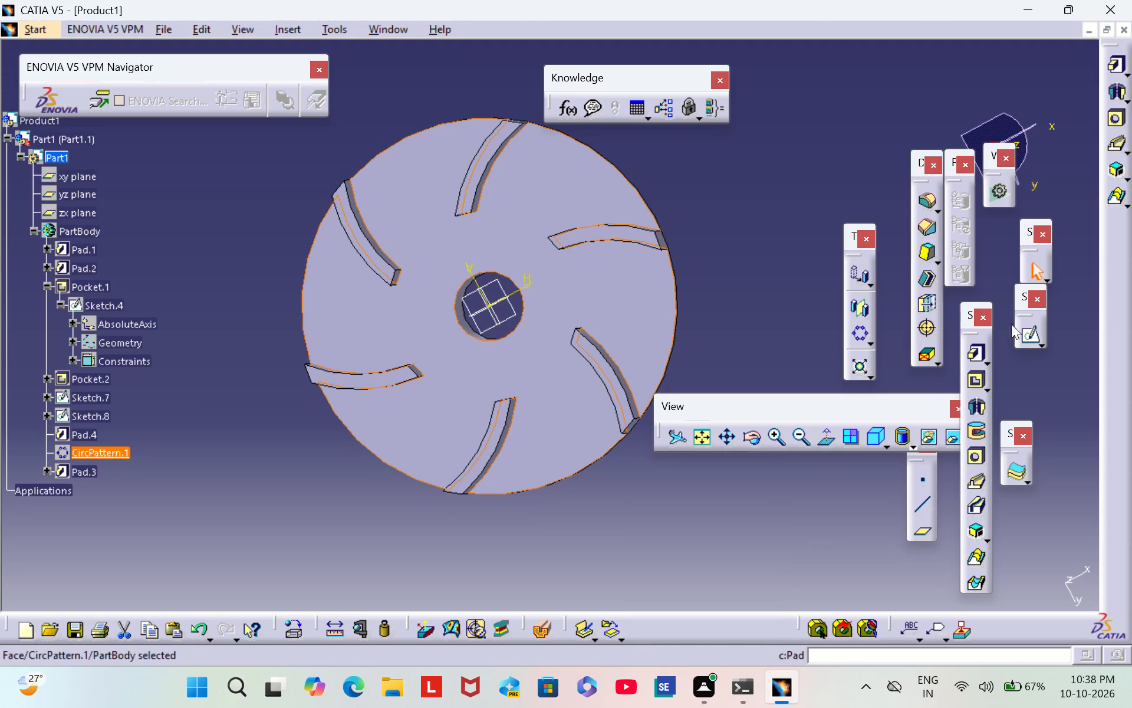
click(1037, 338)
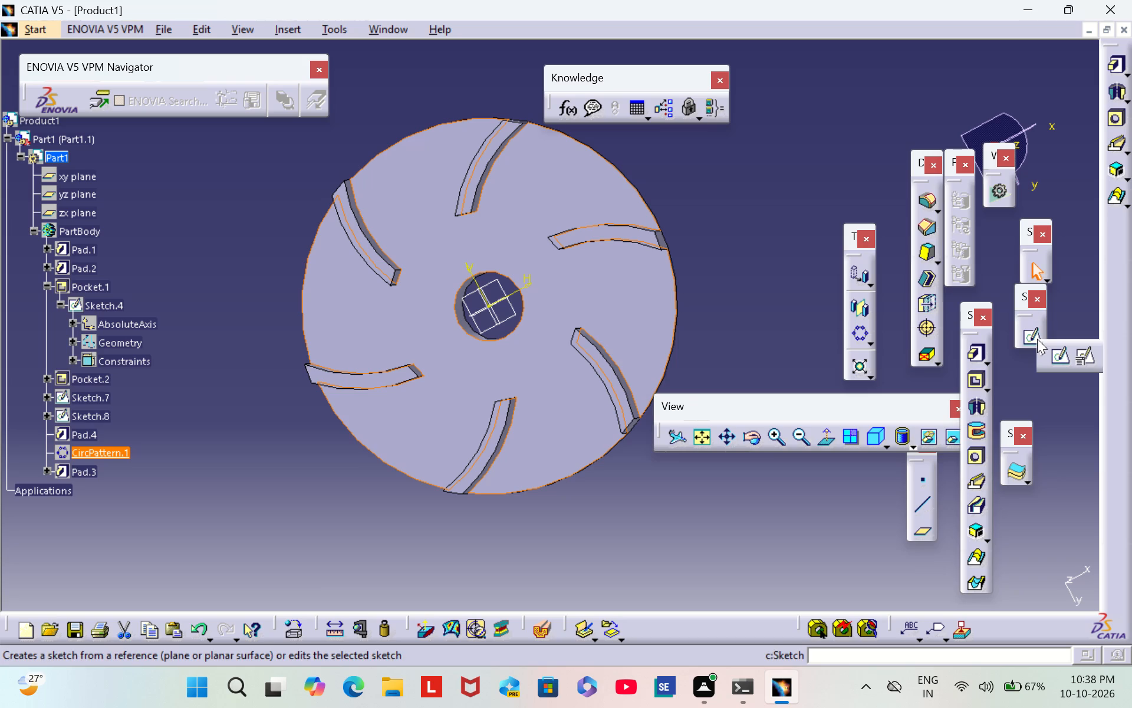
click(1068, 357)
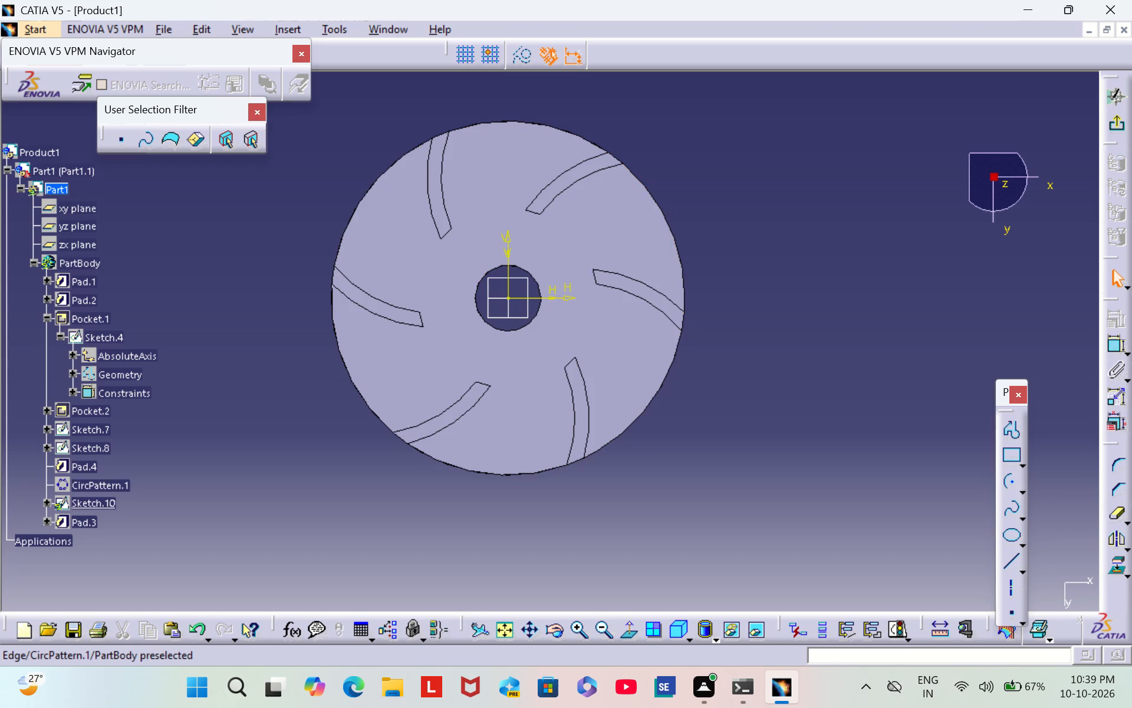
click(1015, 451)
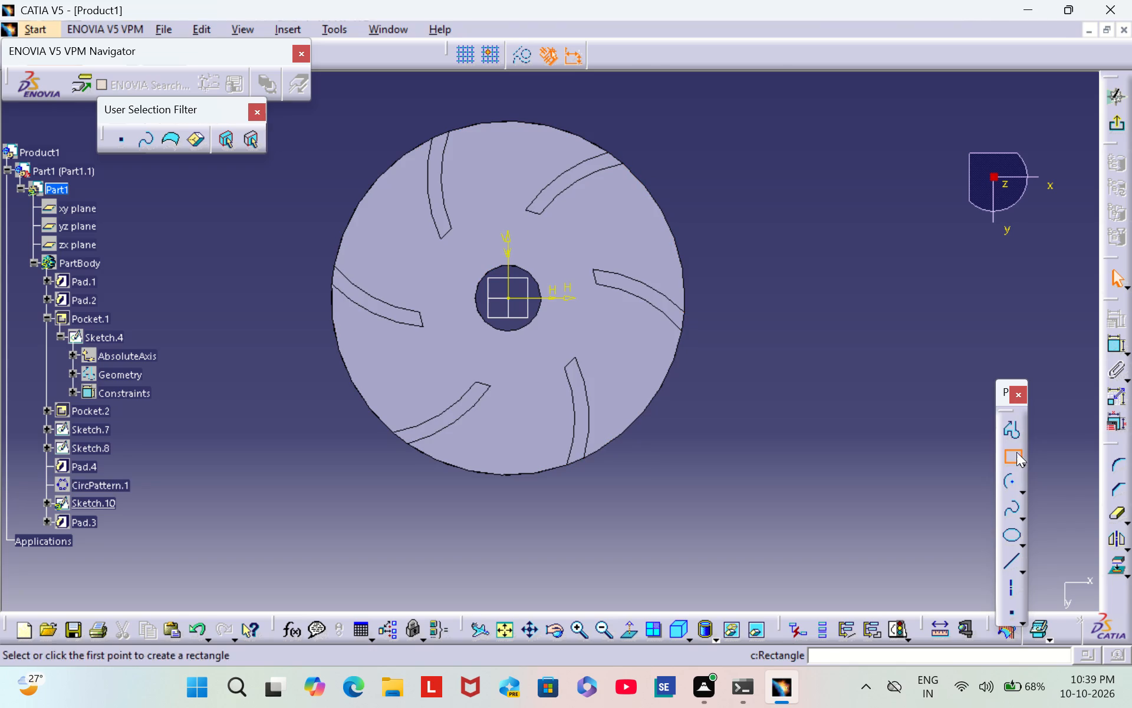
click(493, 251)
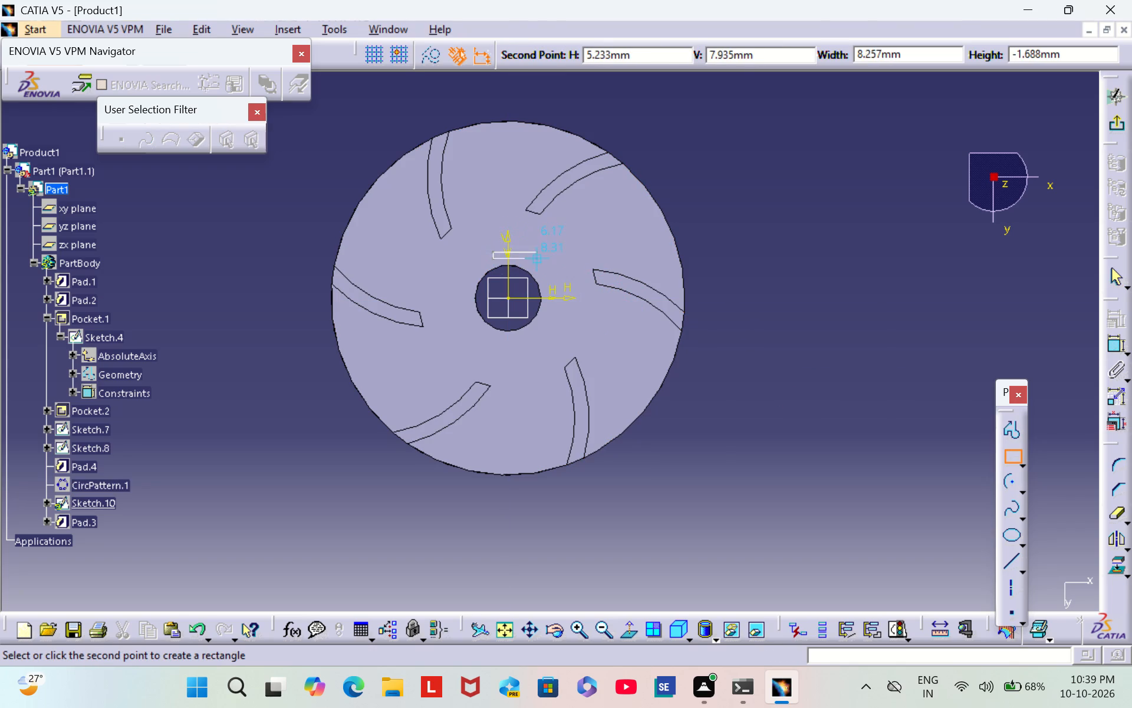
click(526, 272)
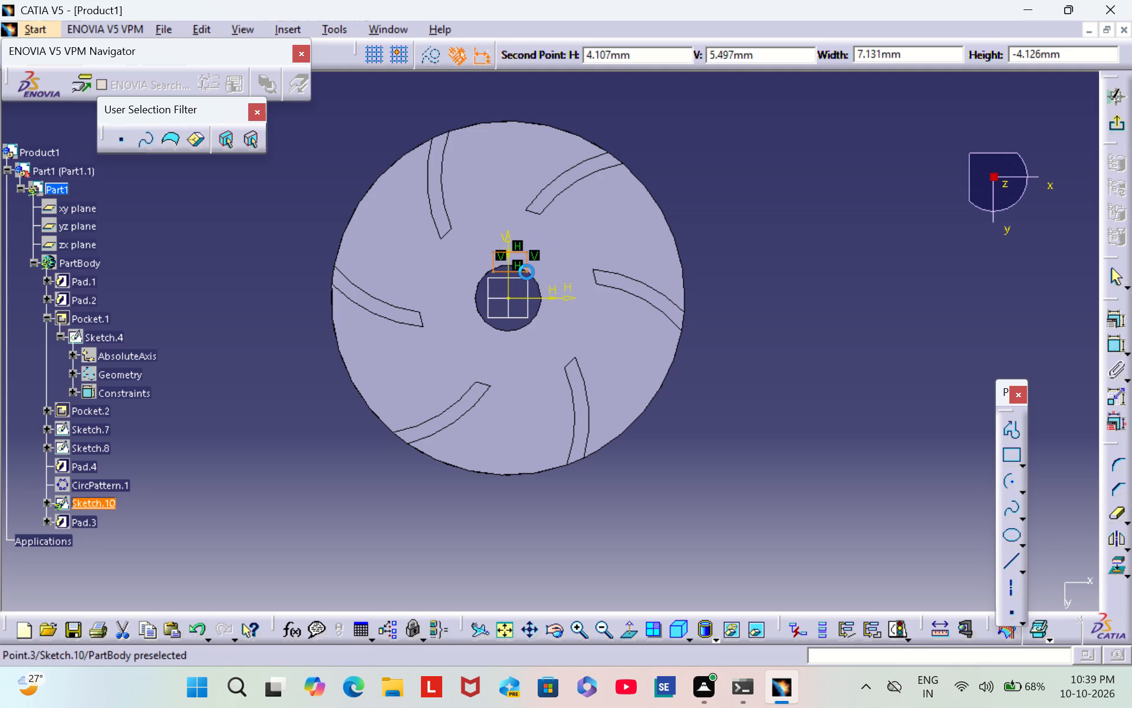
click(739, 219)
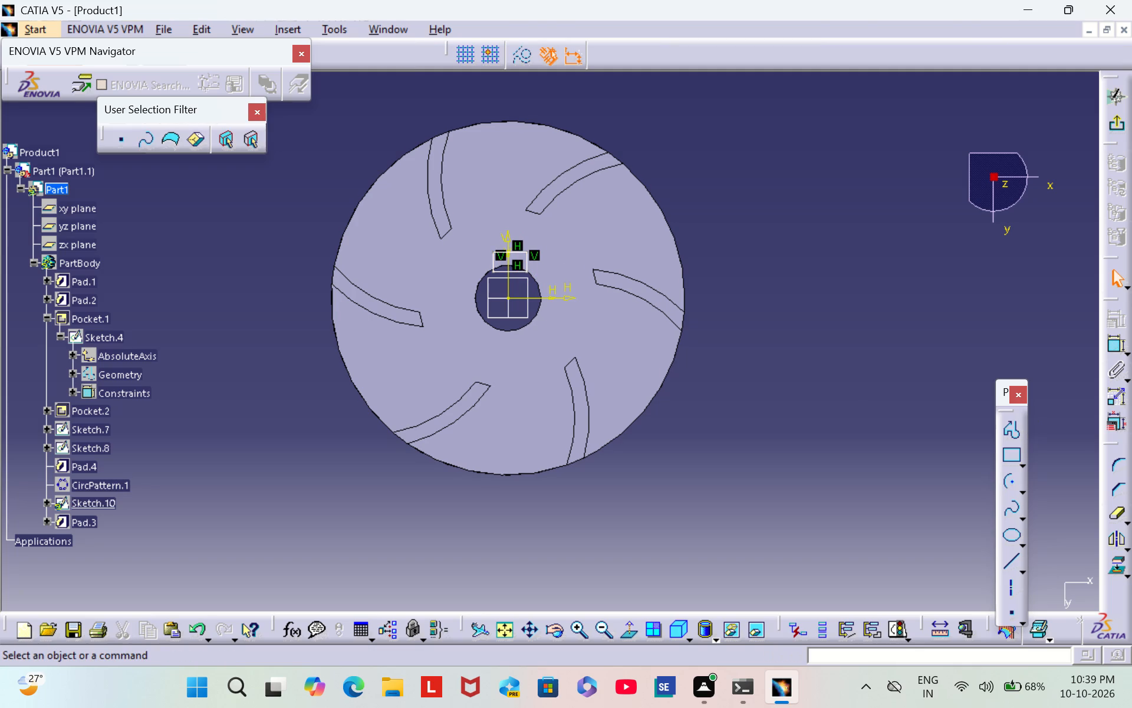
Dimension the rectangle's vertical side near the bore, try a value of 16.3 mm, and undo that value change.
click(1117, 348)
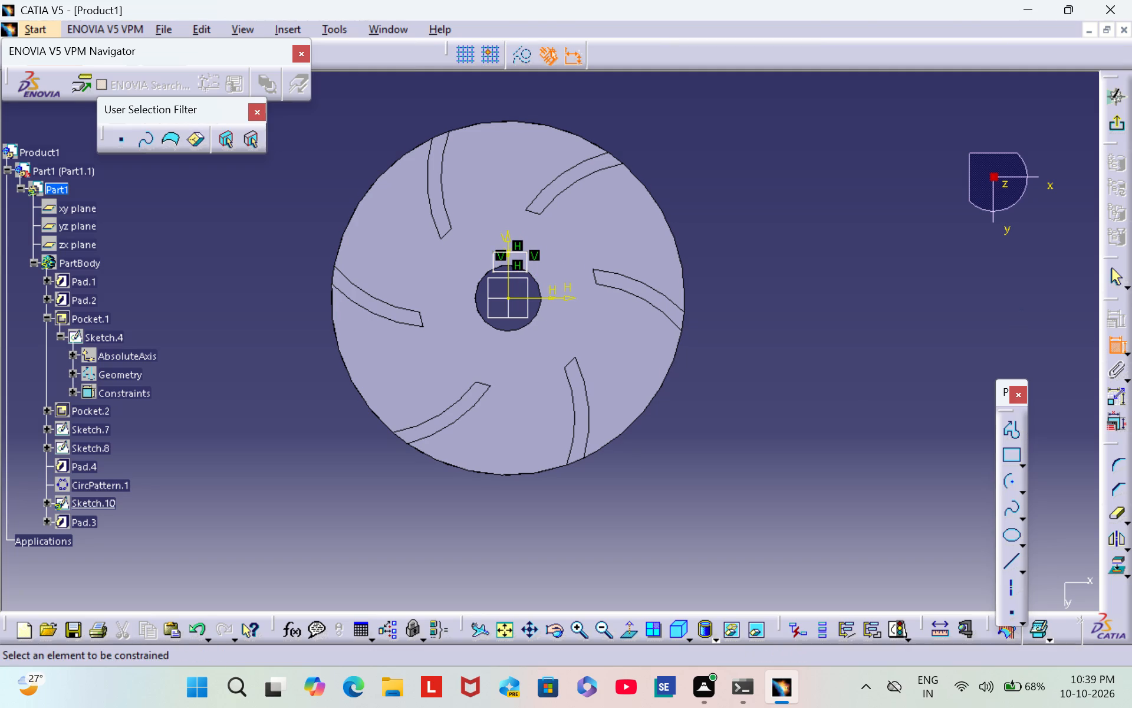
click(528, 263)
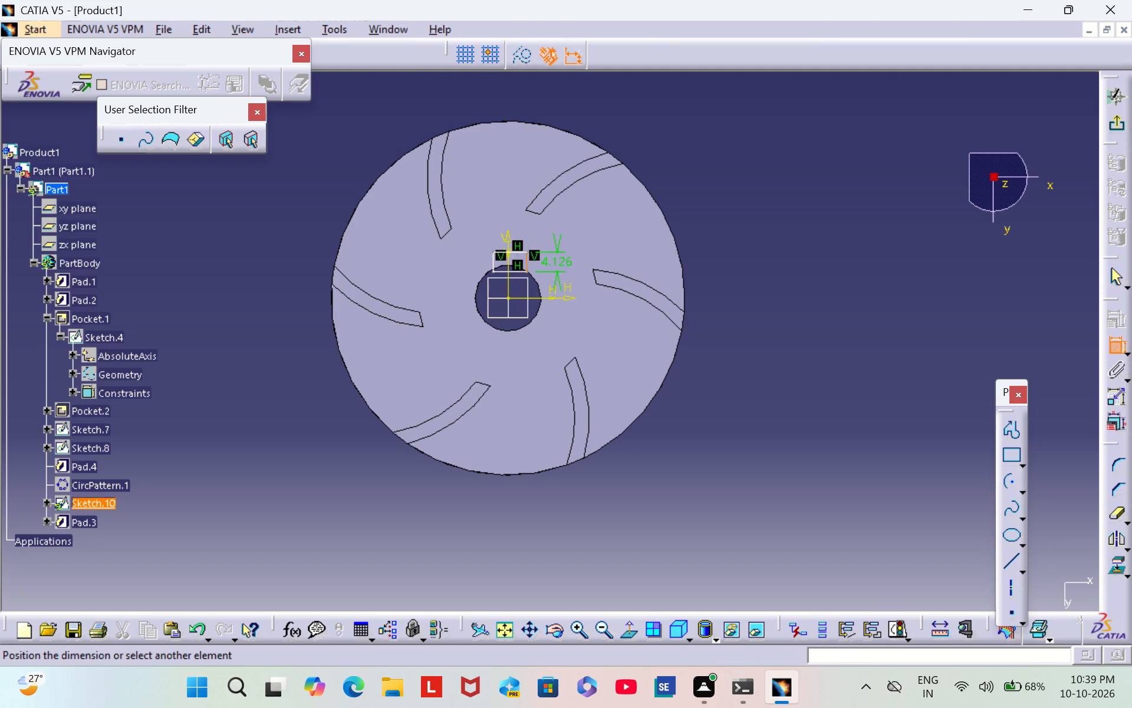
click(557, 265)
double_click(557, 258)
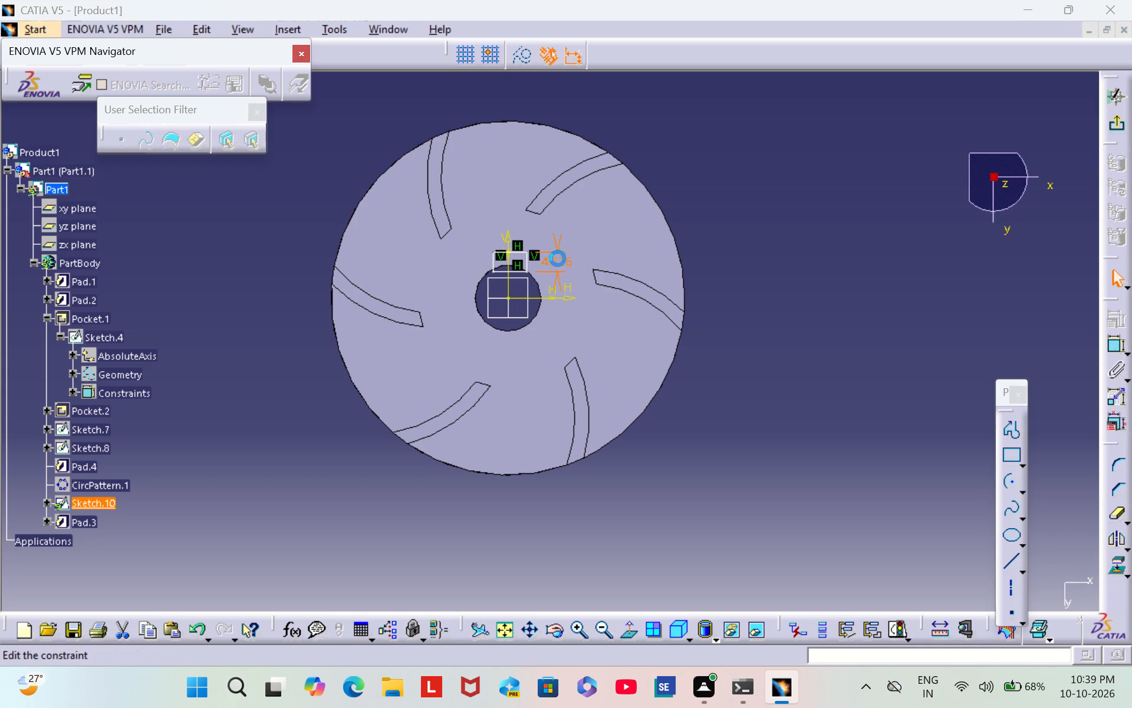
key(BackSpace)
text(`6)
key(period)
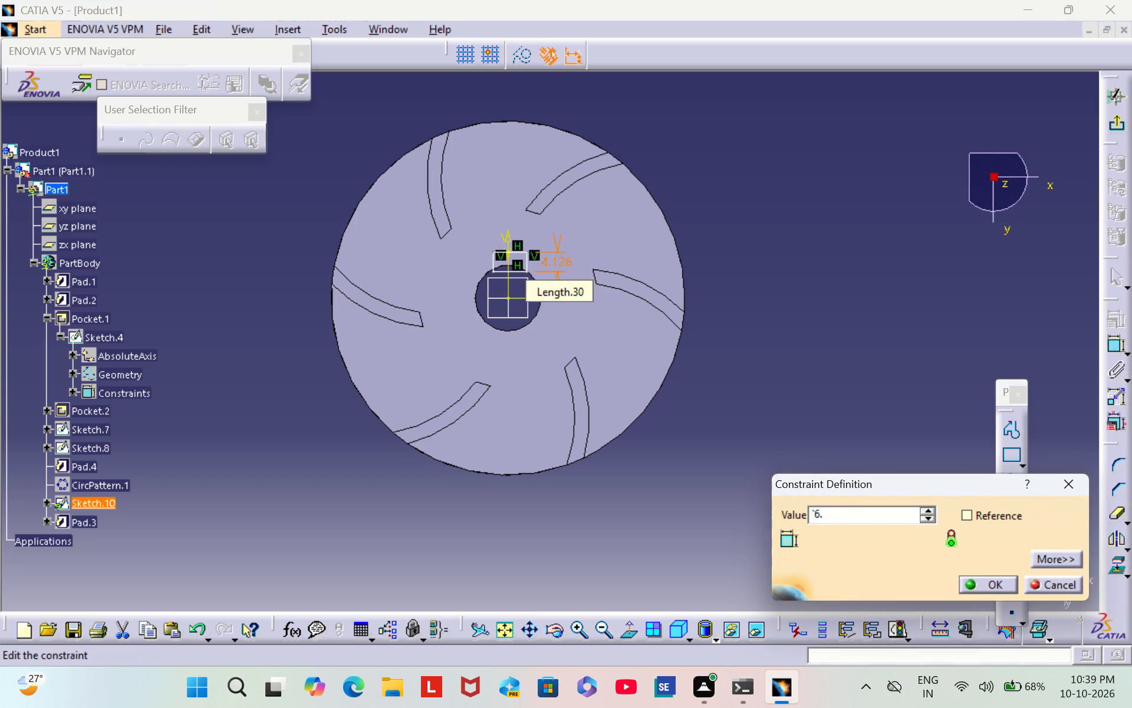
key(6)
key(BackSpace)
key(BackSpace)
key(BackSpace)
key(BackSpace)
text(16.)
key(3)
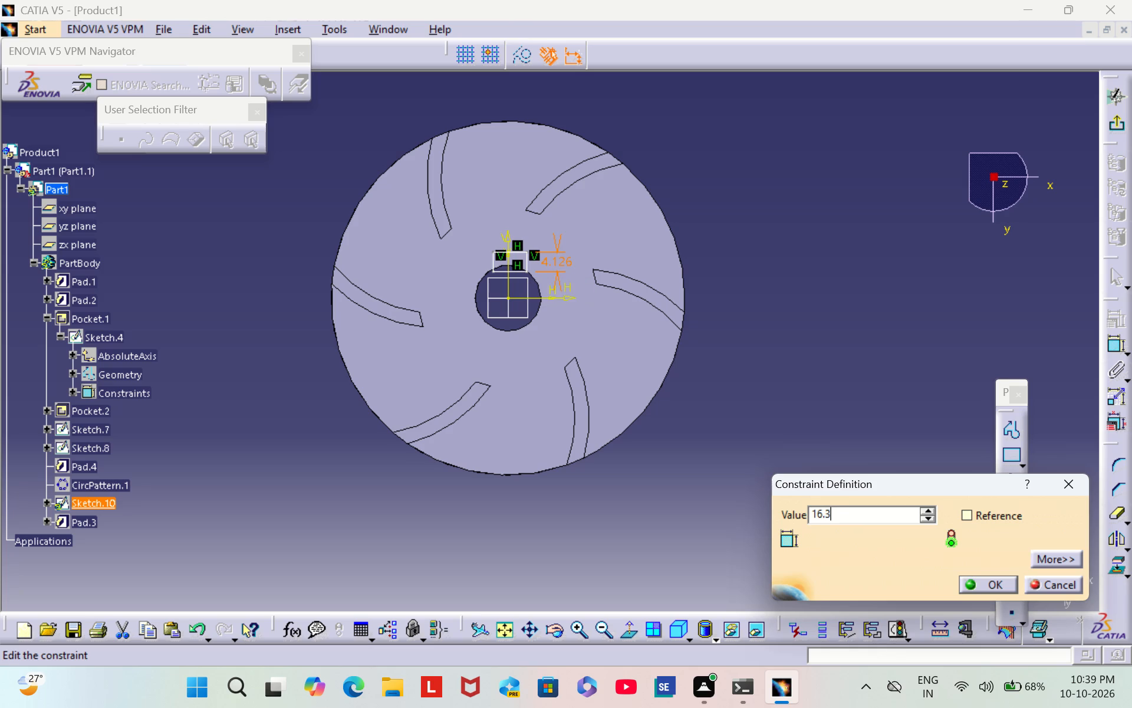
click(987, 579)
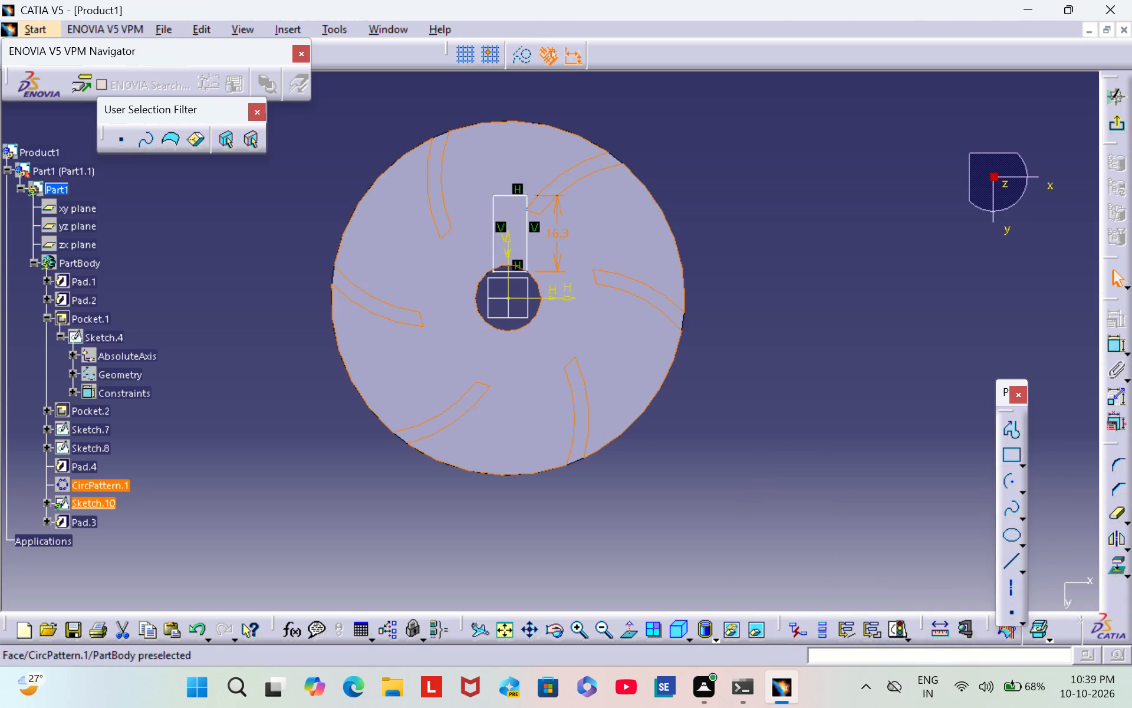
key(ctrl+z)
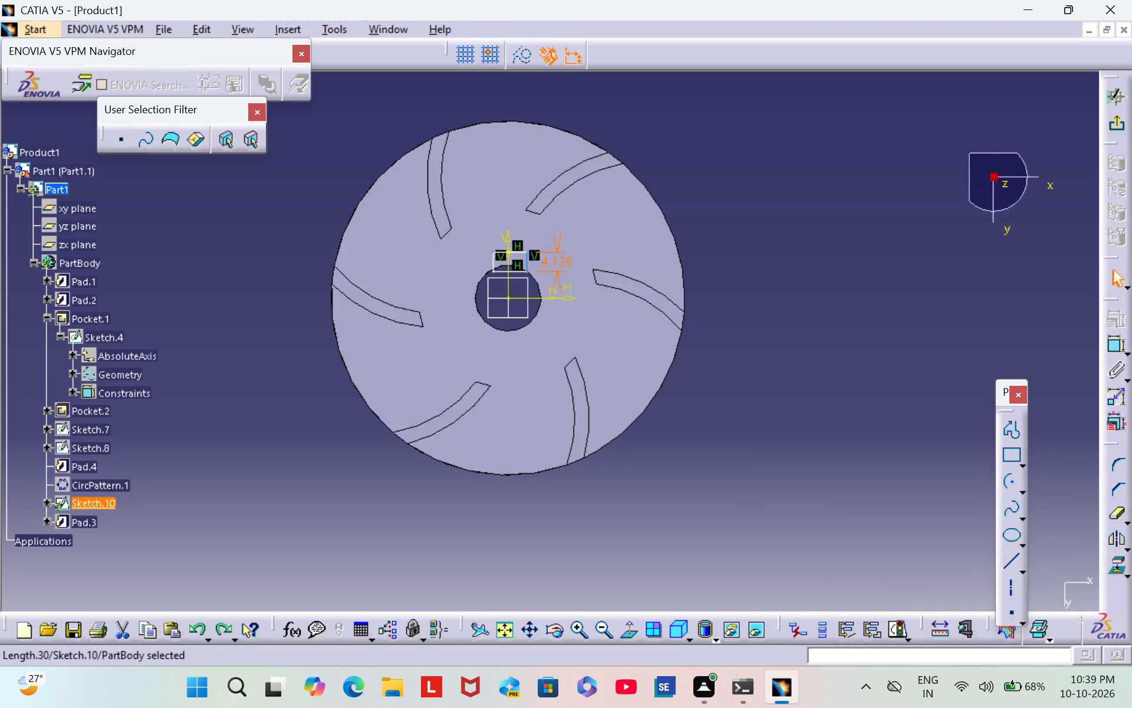
Add a coincidence constraint between the rectangle's upper edge and the sketch's vertical axis.
double_click(1111, 355)
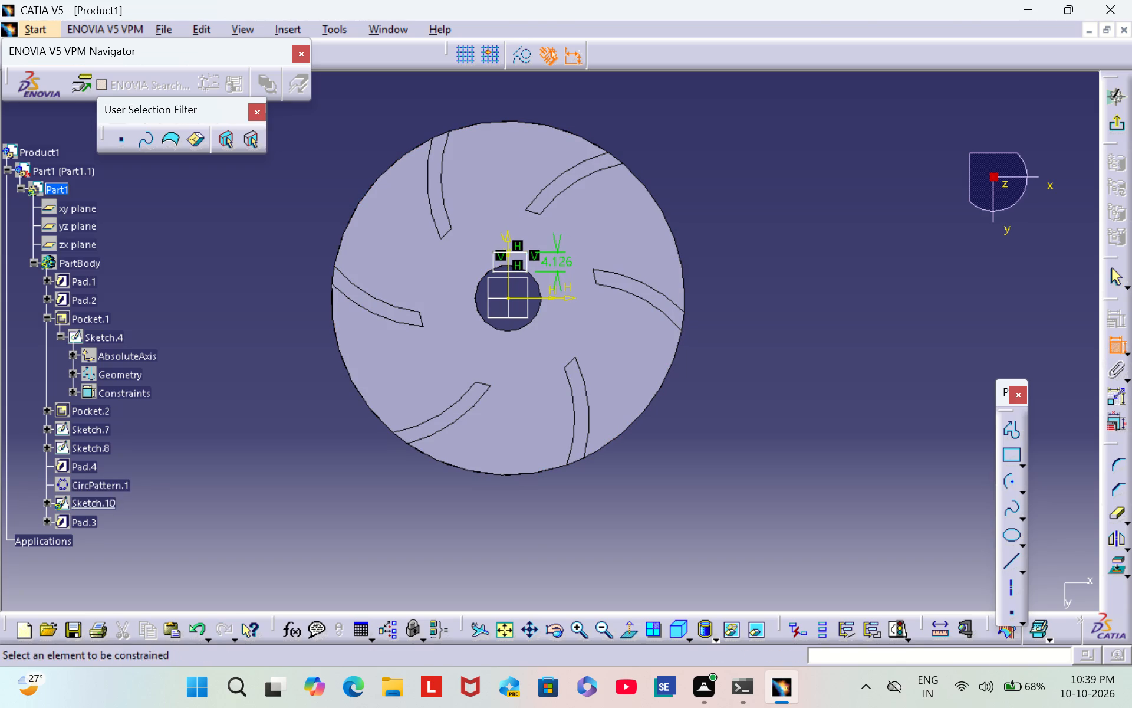
click(513, 250)
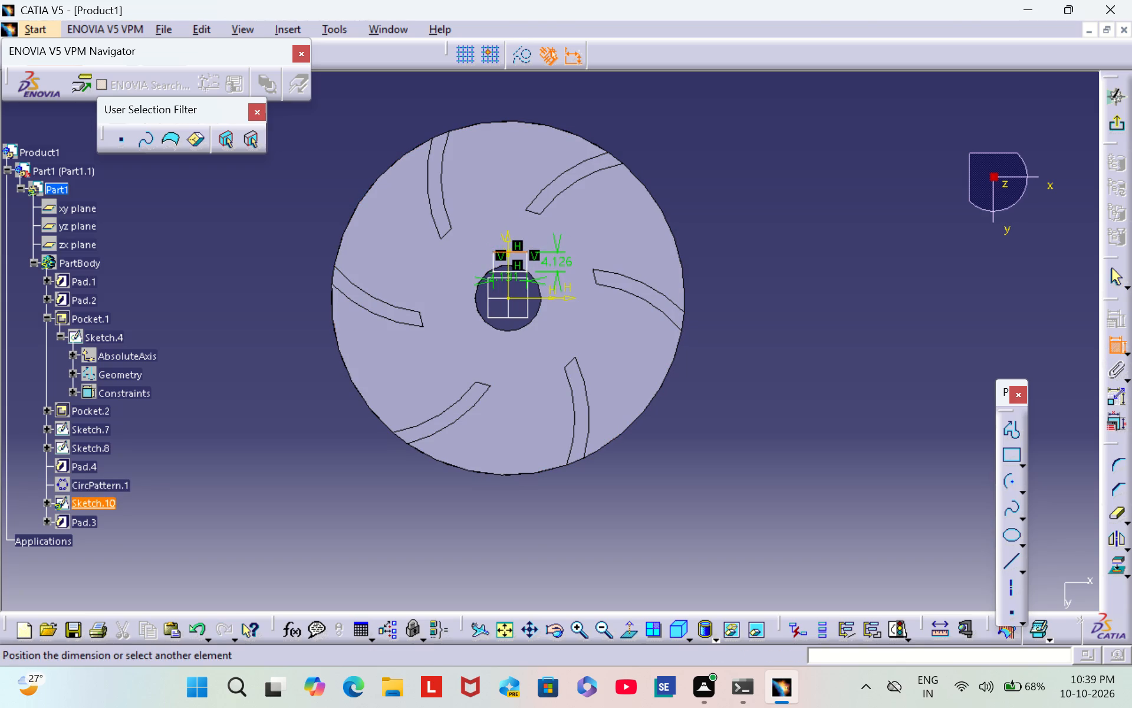
click(509, 287)
right_click(506, 286)
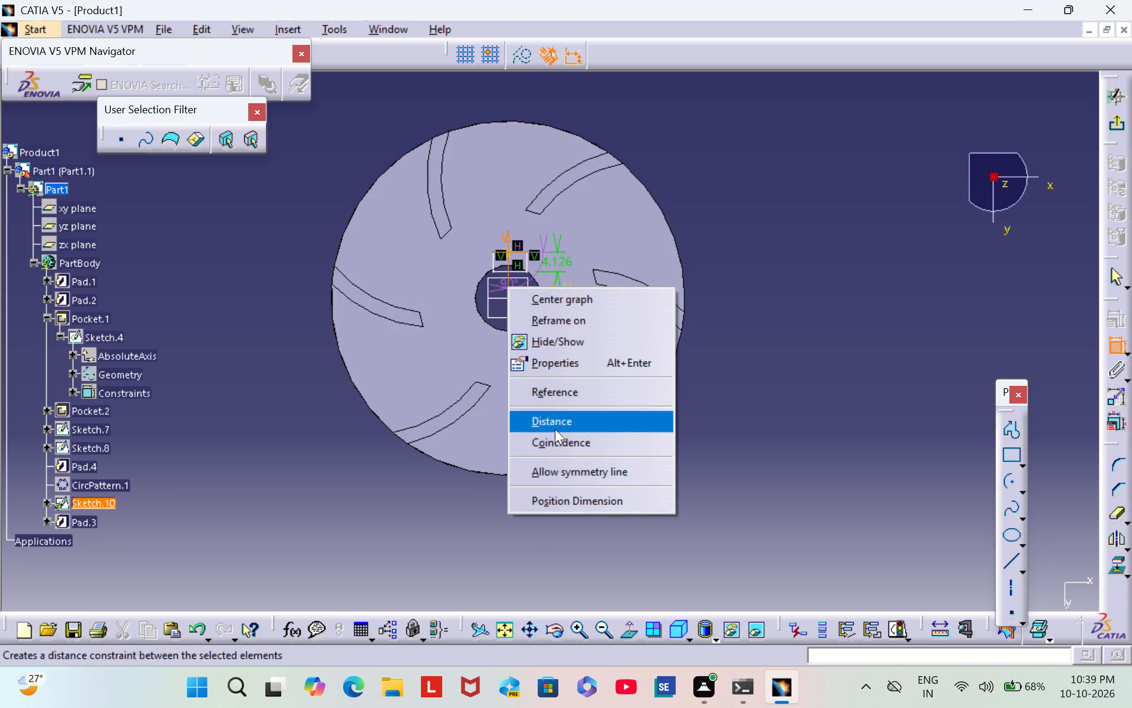
click(555, 432)
click(728, 271)
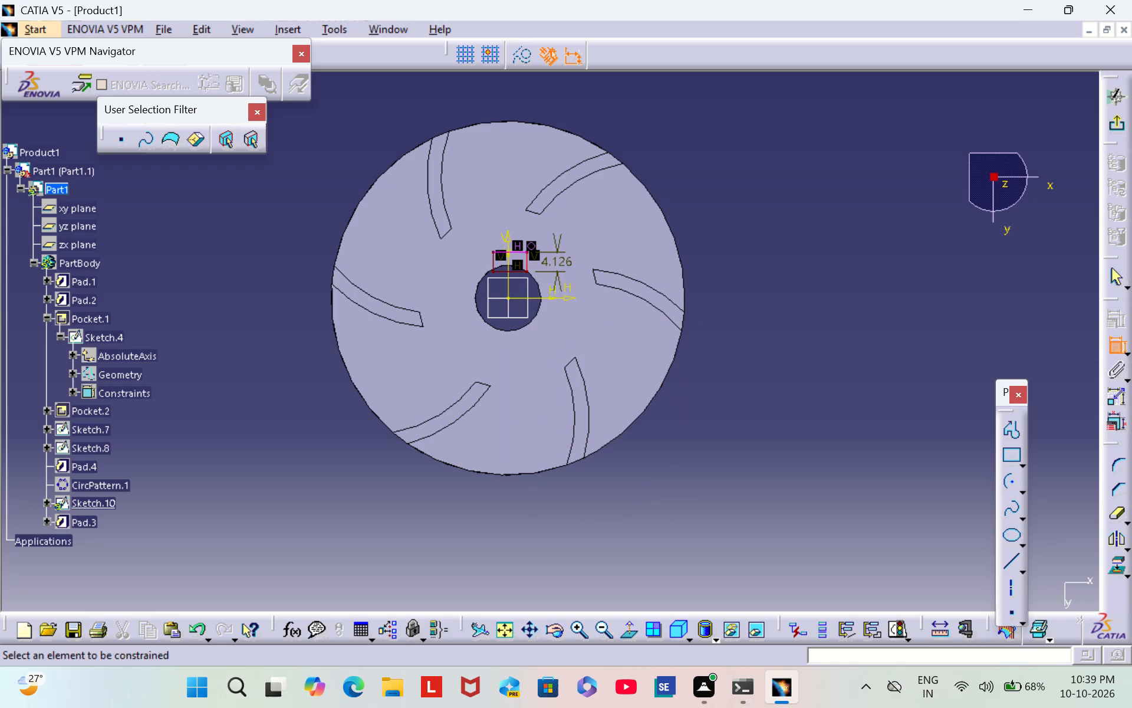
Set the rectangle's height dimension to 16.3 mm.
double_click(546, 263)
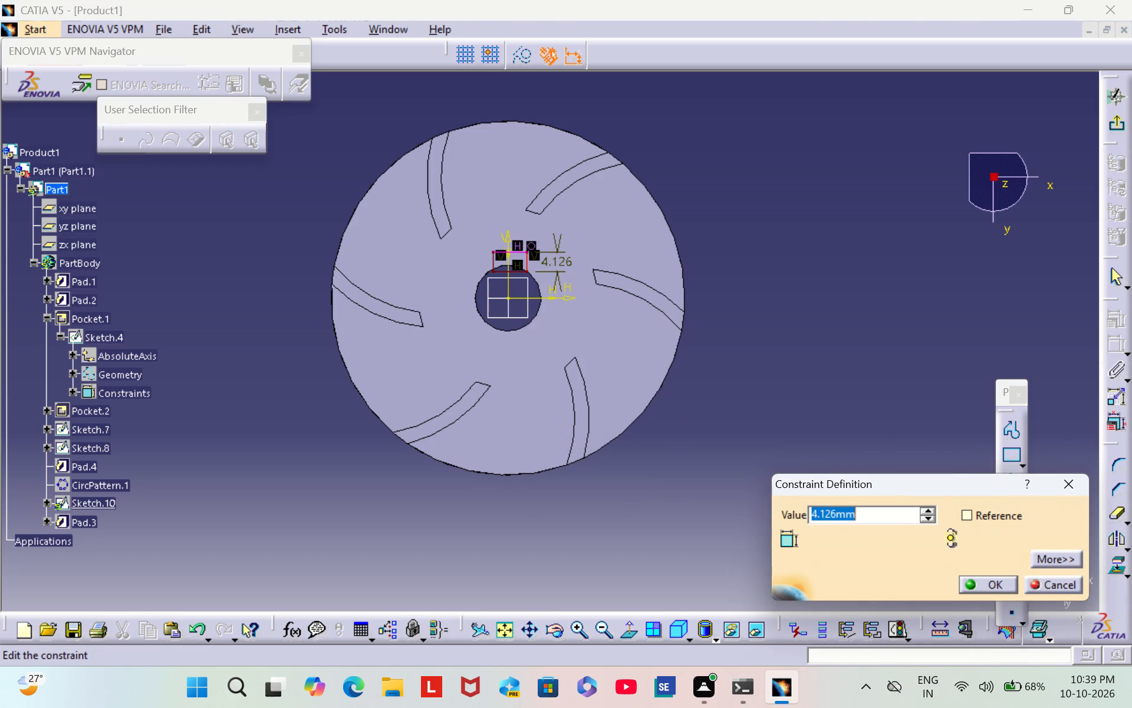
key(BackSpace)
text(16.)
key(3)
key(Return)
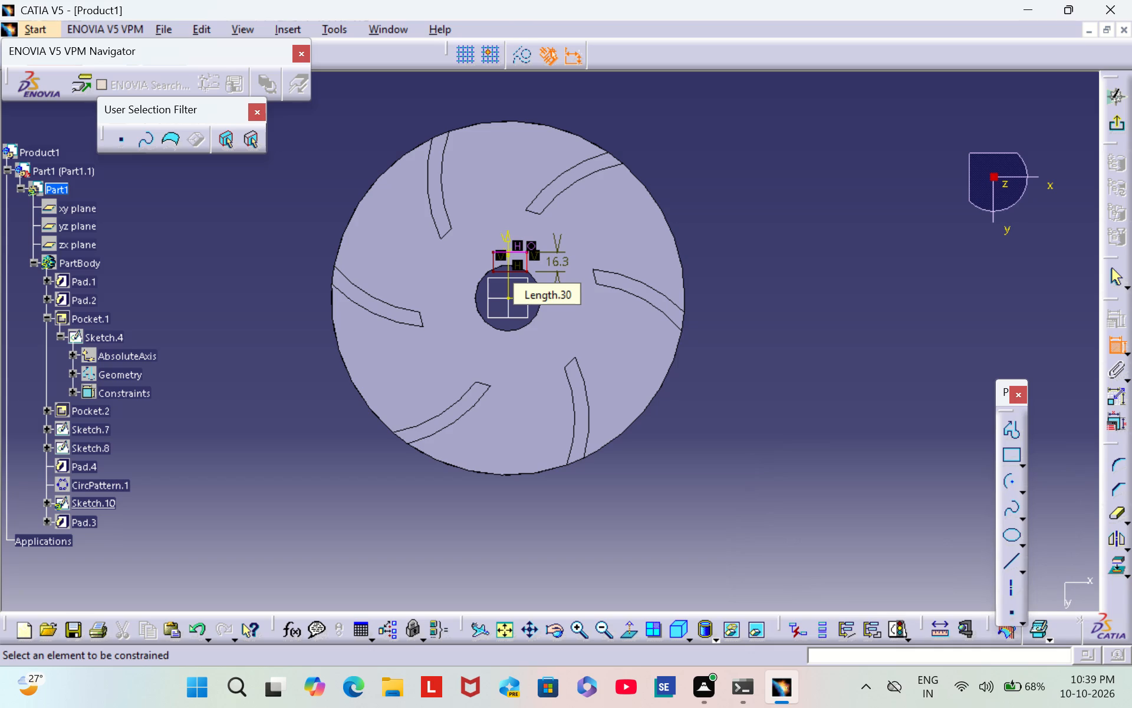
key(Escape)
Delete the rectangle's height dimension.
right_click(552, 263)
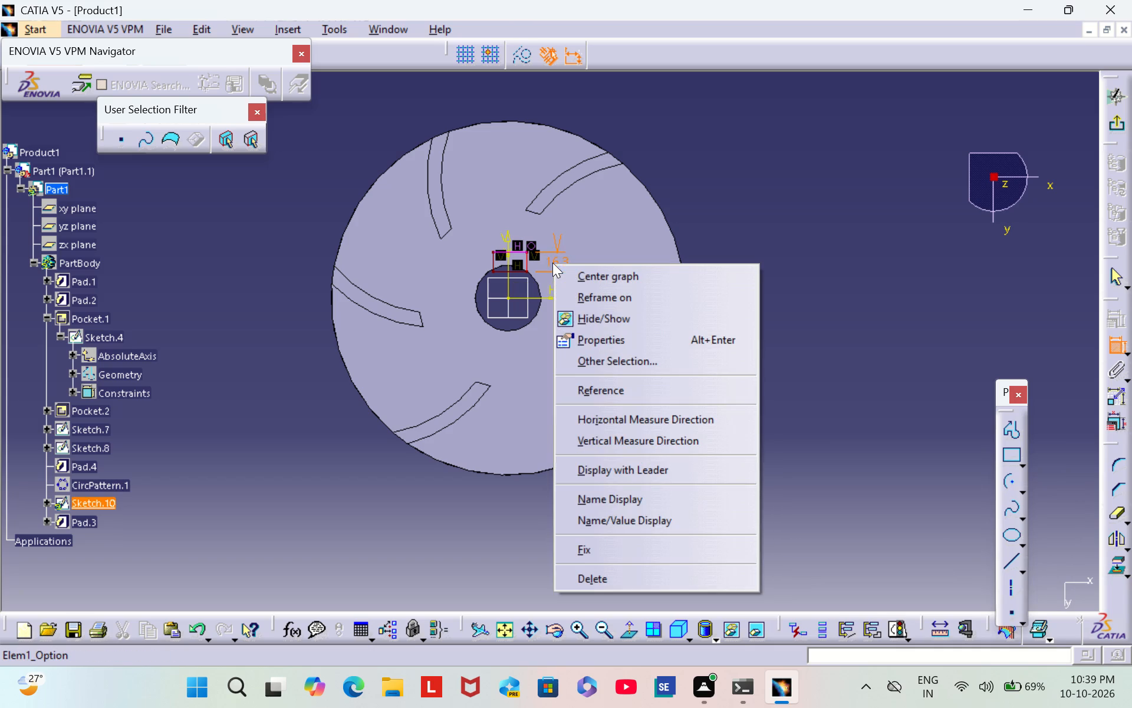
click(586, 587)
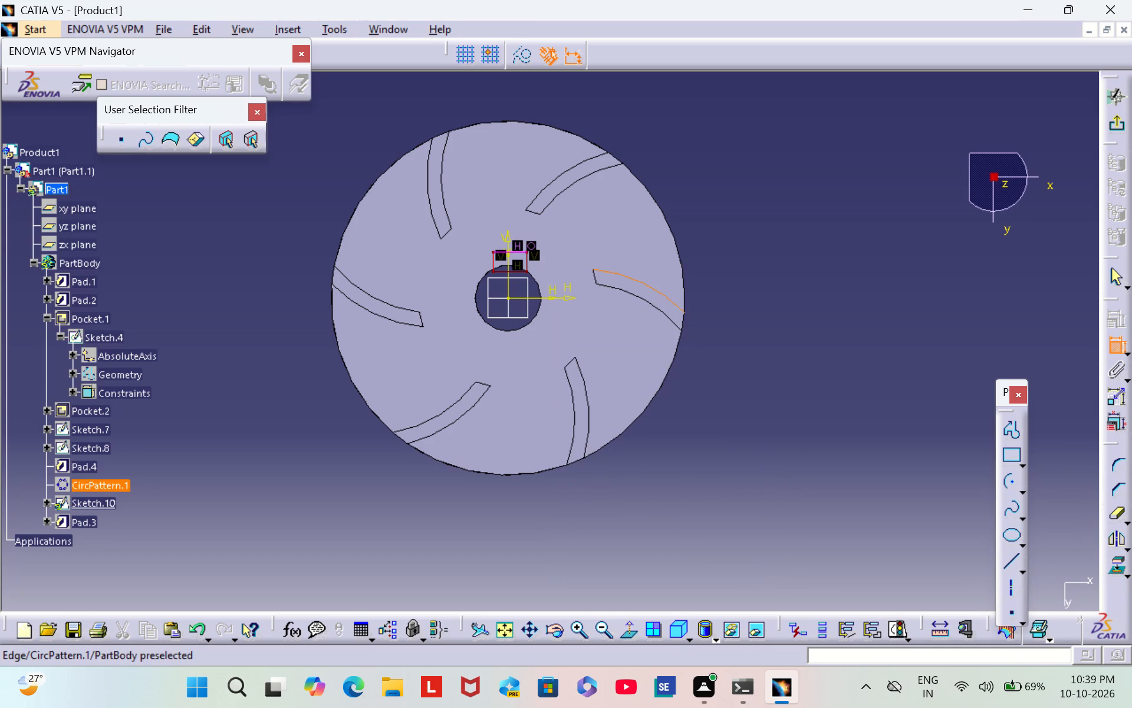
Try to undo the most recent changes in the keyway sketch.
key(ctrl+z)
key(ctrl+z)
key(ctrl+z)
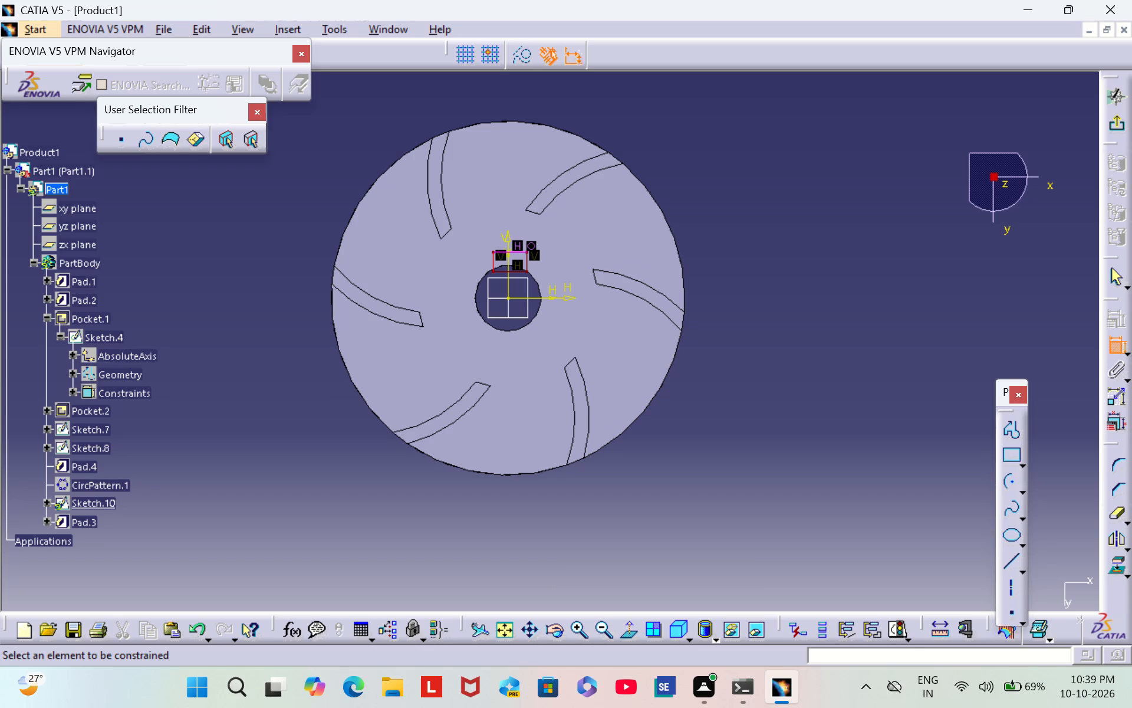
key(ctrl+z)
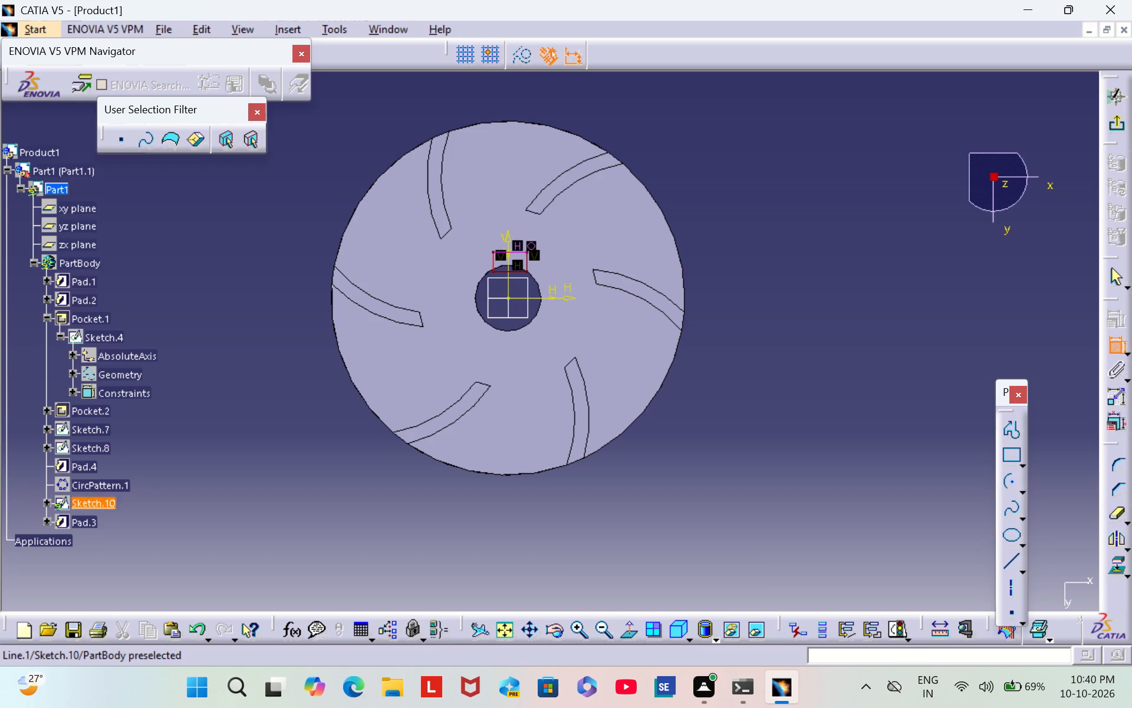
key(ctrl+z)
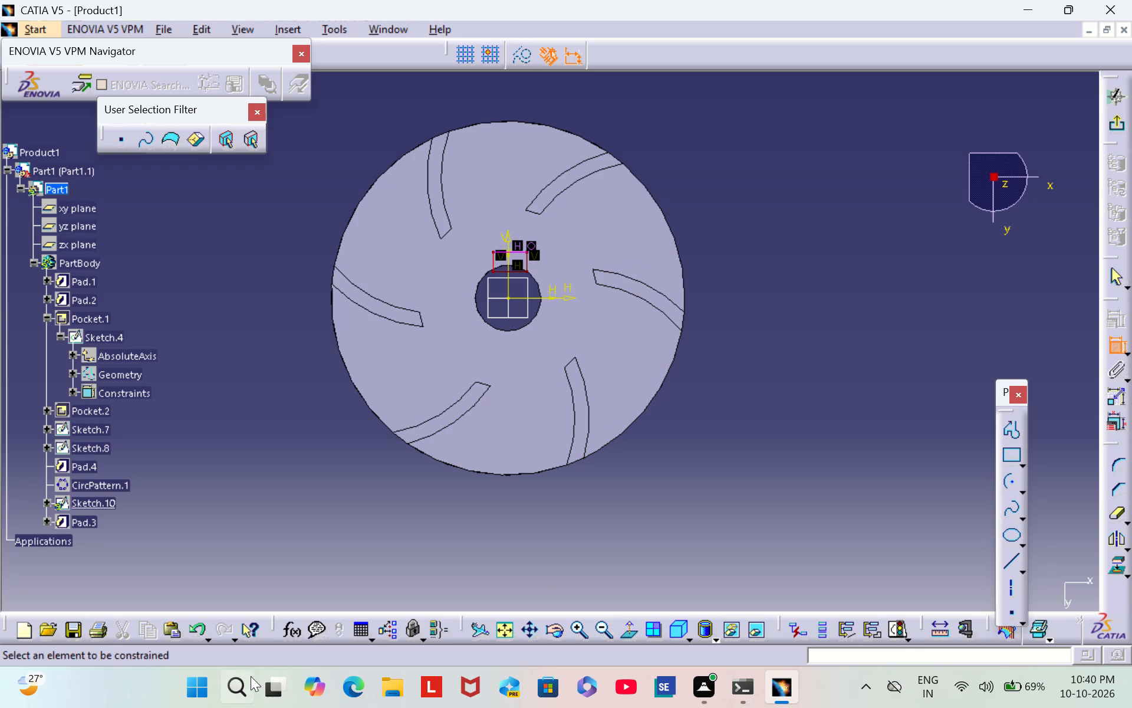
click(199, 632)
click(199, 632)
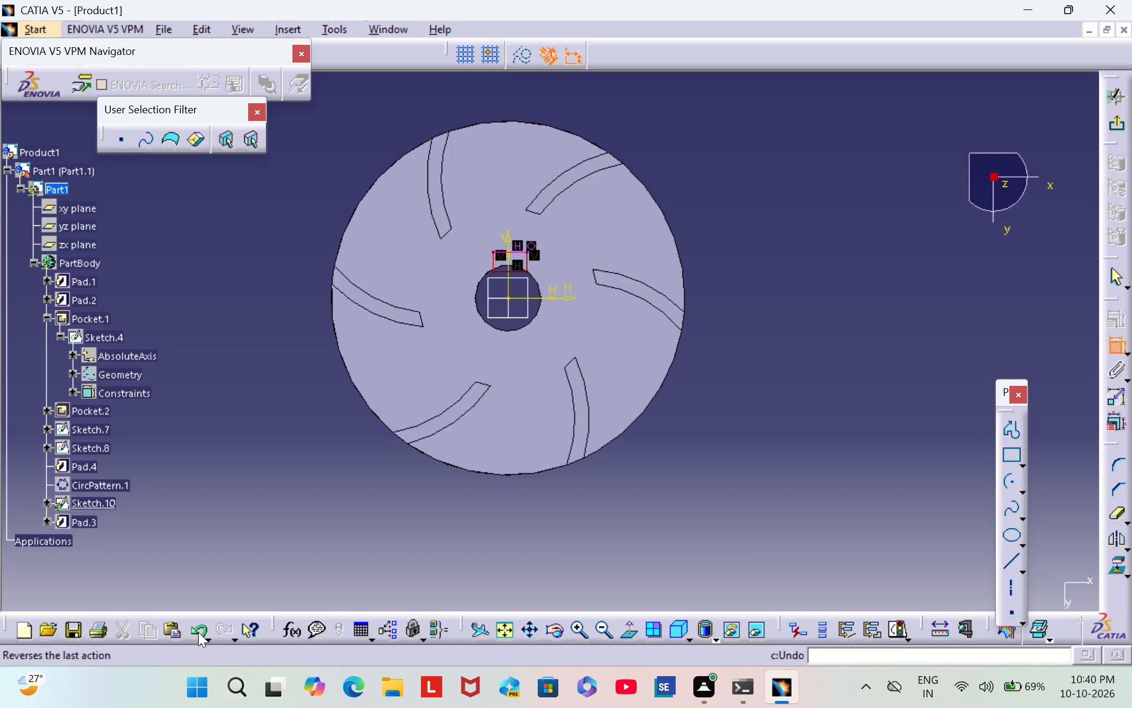
Apply a Fix constraint to the rectangle's upper edge.
right_click(506, 255)
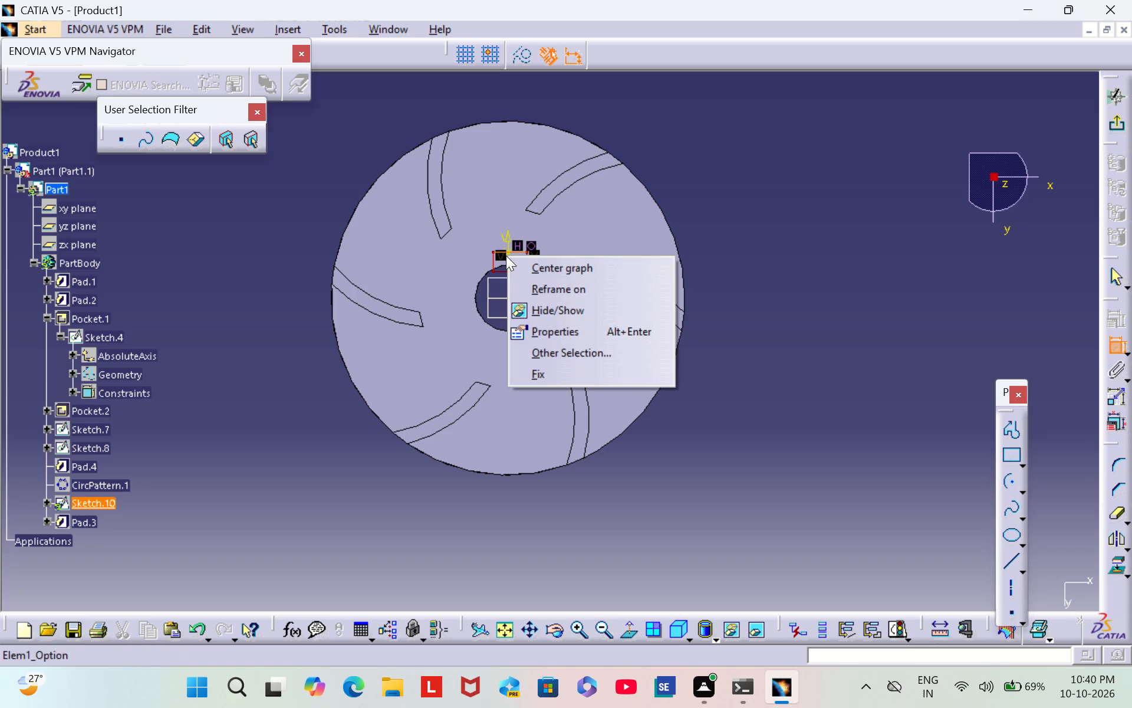
click(568, 371)
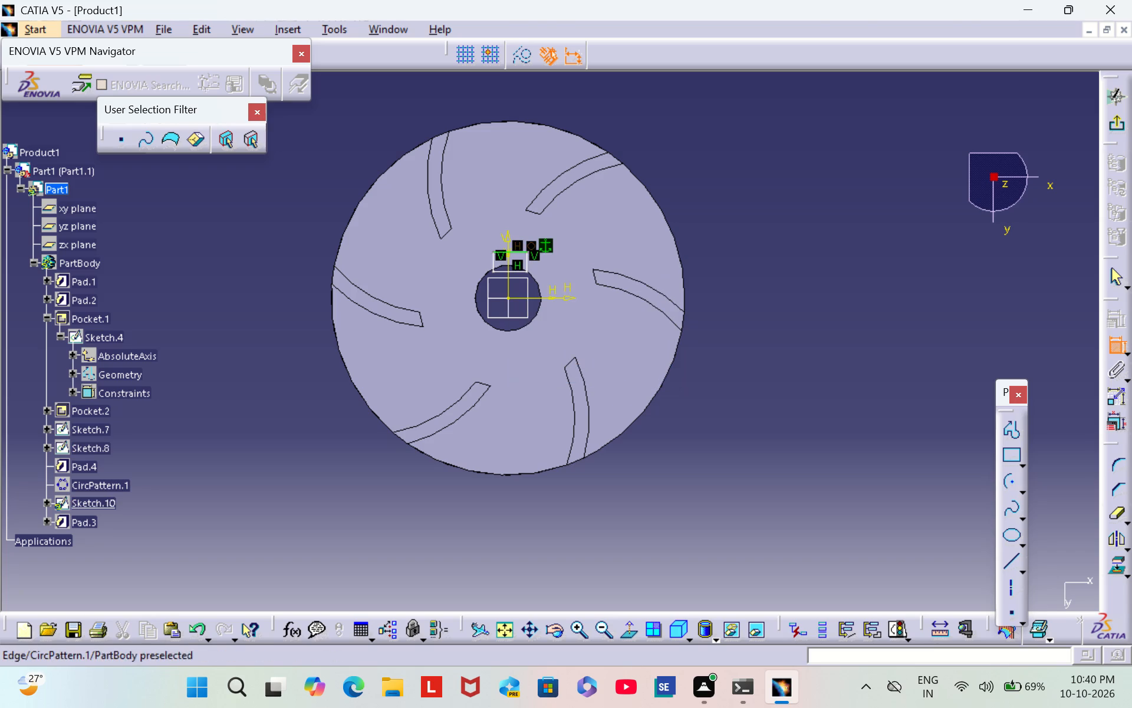
click(680, 222)
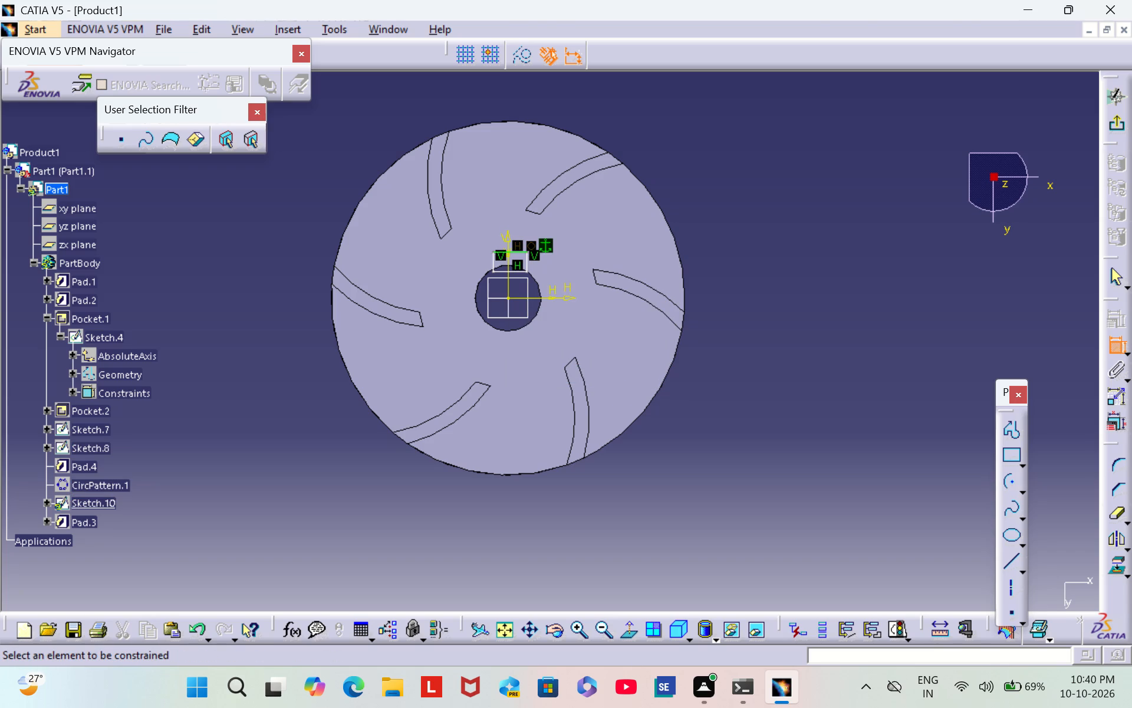
Dimension the rectangle's vertical side and set its height to 5 mm.
click(526, 258)
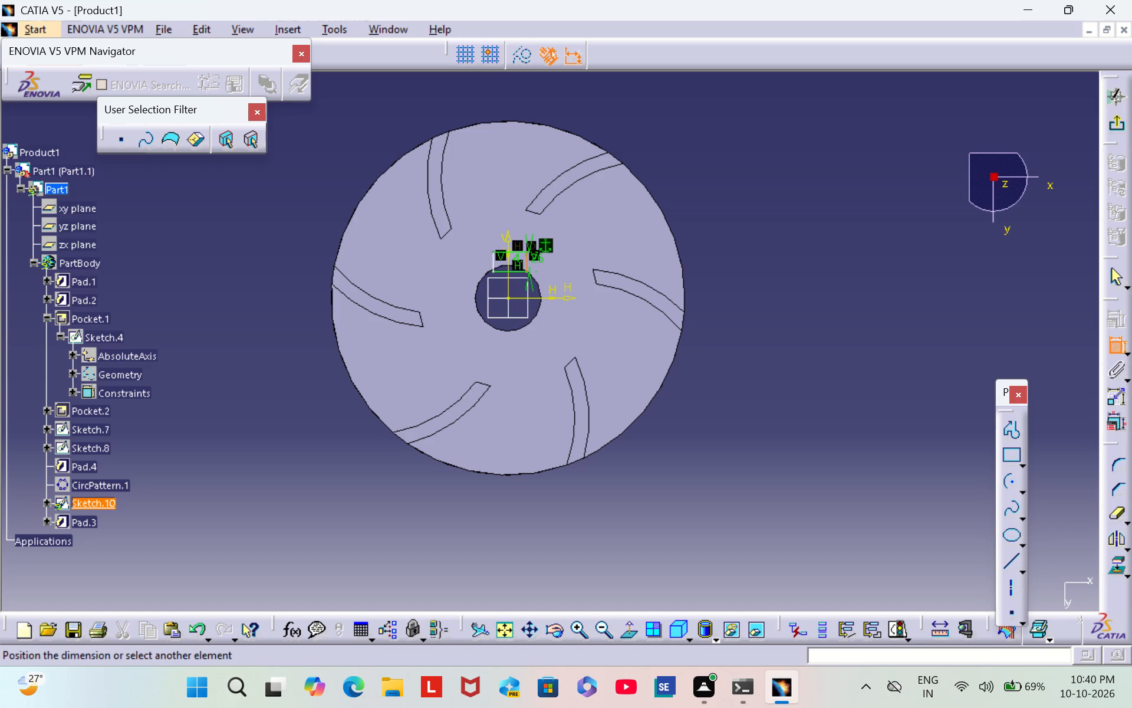
click(552, 265)
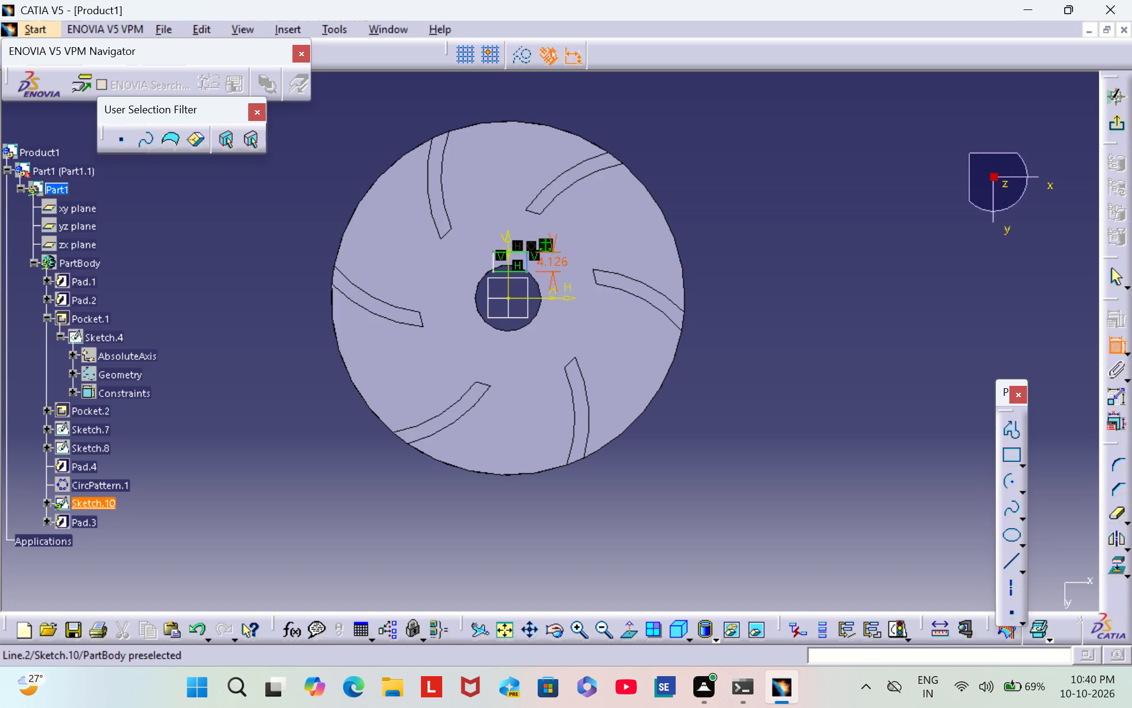
double_click(560, 260)
key(BackSpace)
key(5)
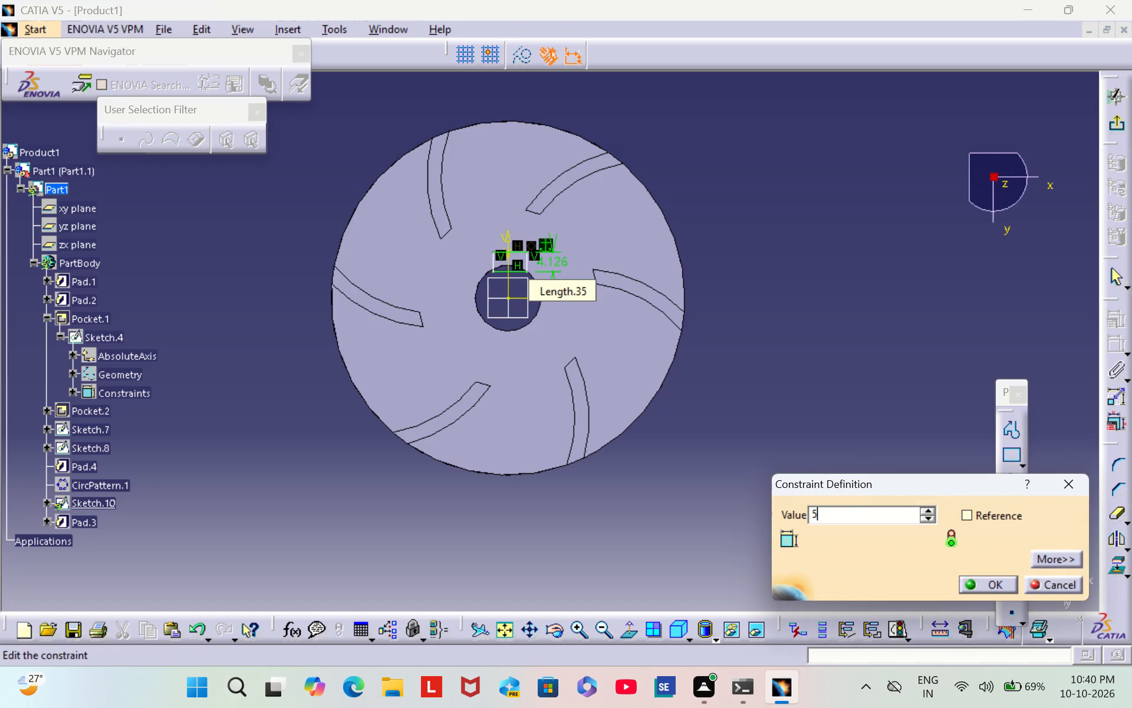
key(Return)
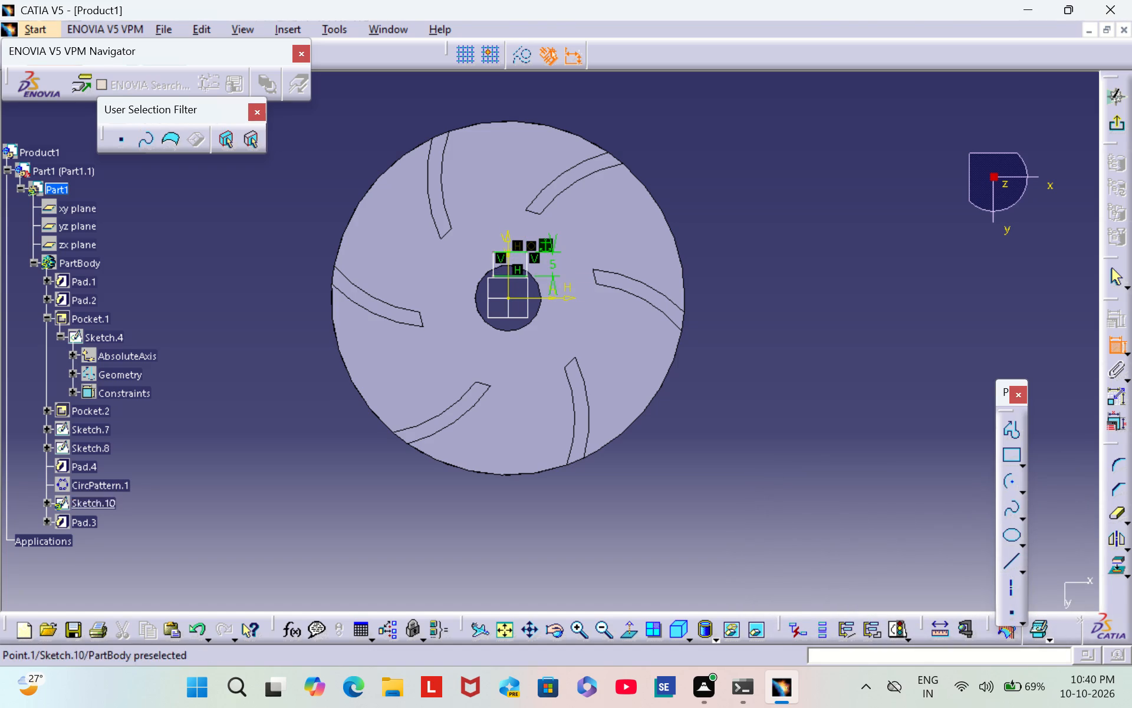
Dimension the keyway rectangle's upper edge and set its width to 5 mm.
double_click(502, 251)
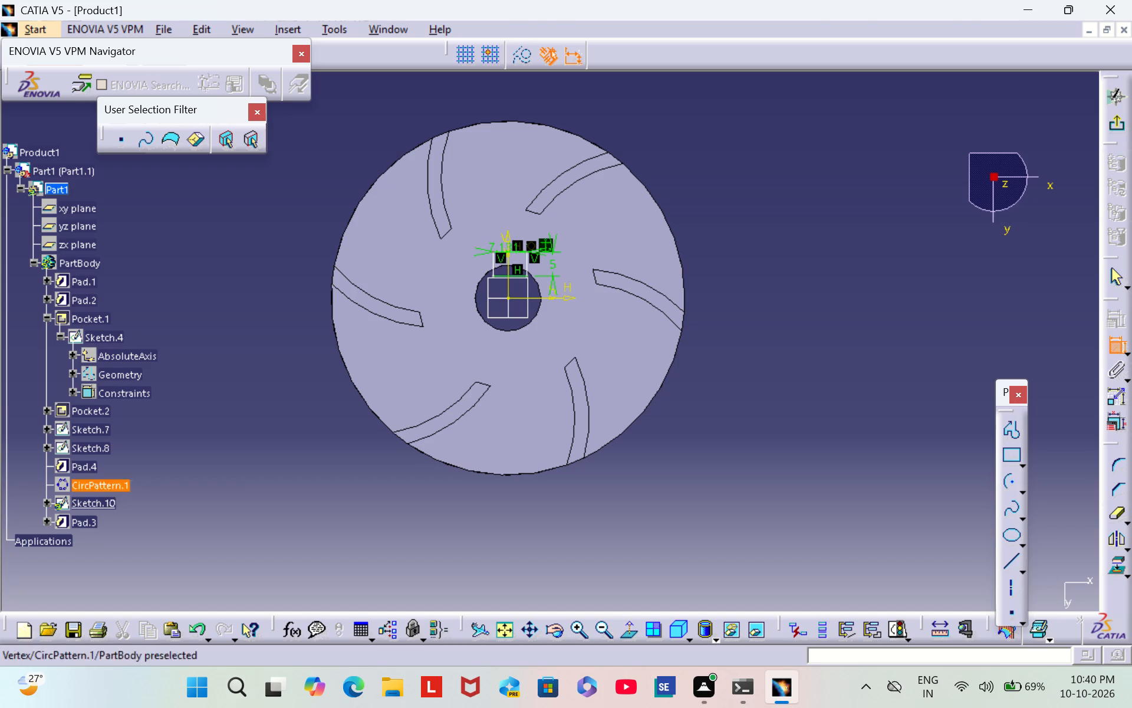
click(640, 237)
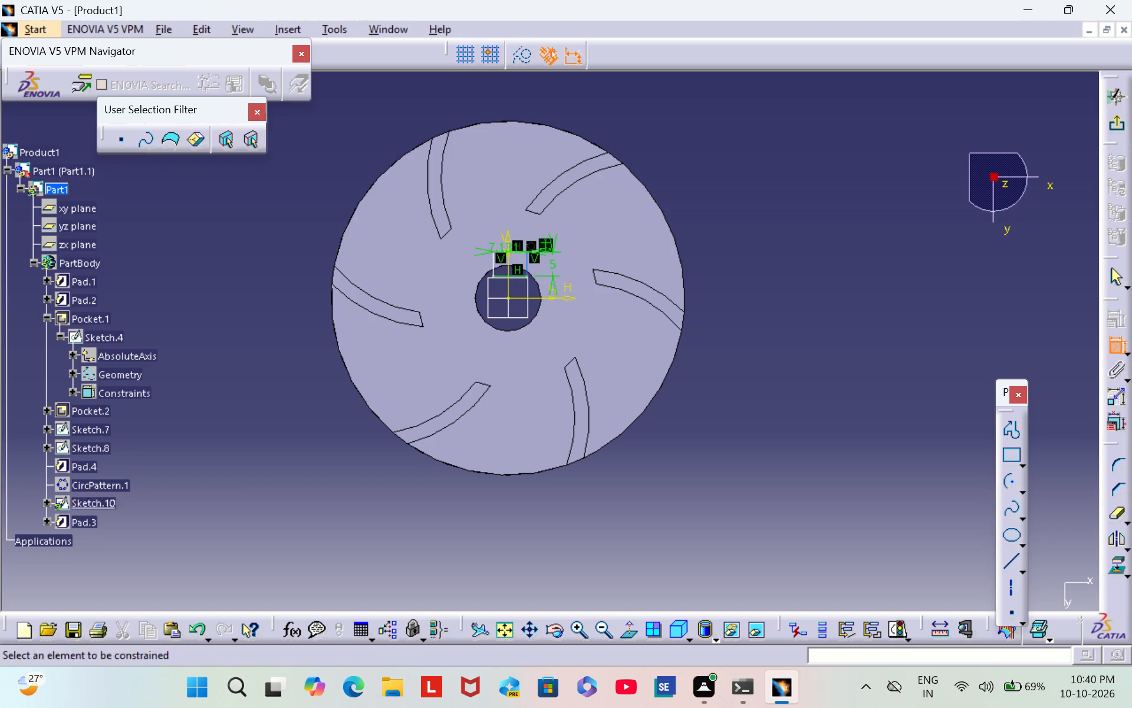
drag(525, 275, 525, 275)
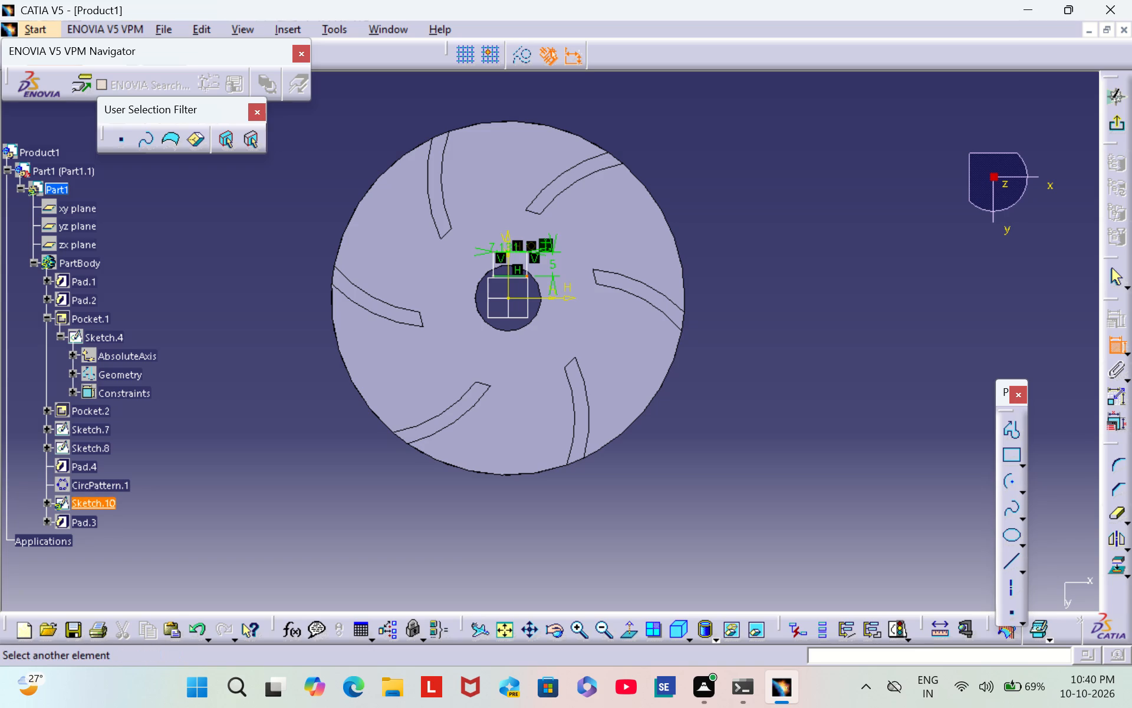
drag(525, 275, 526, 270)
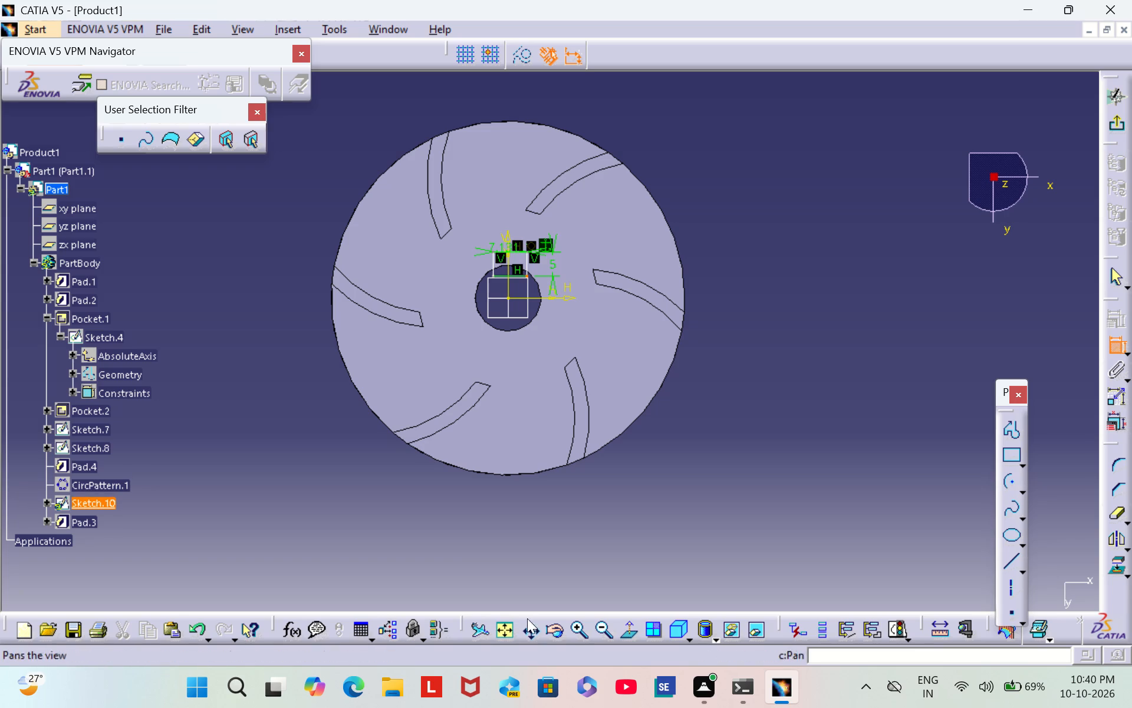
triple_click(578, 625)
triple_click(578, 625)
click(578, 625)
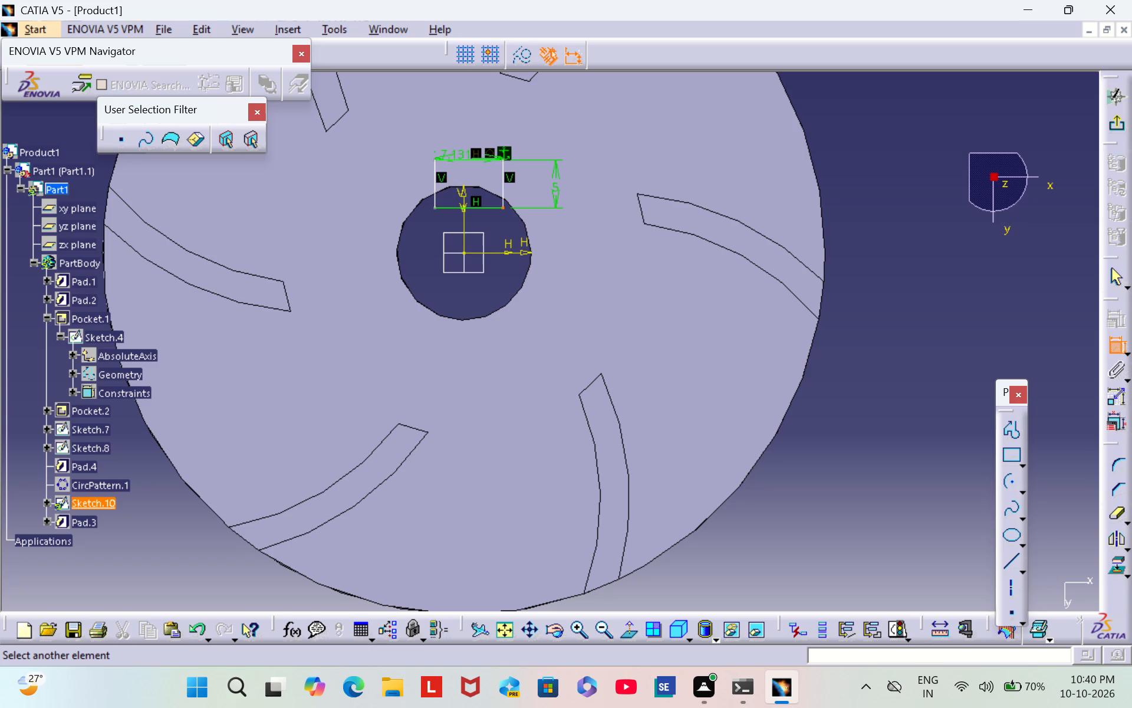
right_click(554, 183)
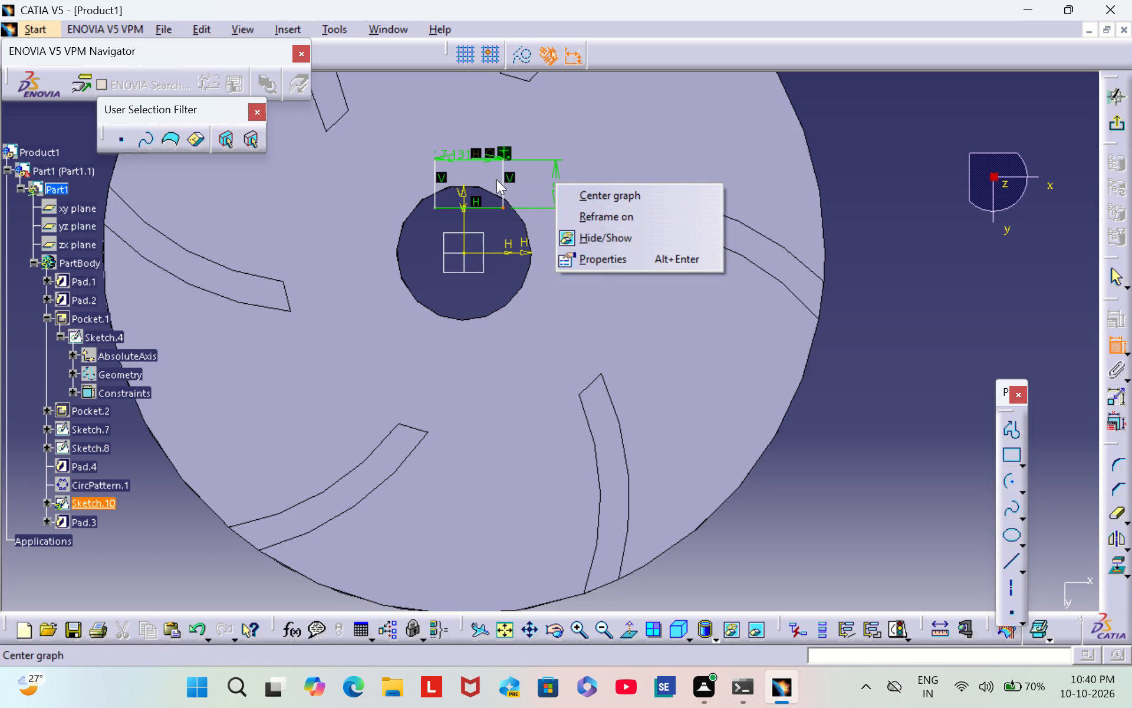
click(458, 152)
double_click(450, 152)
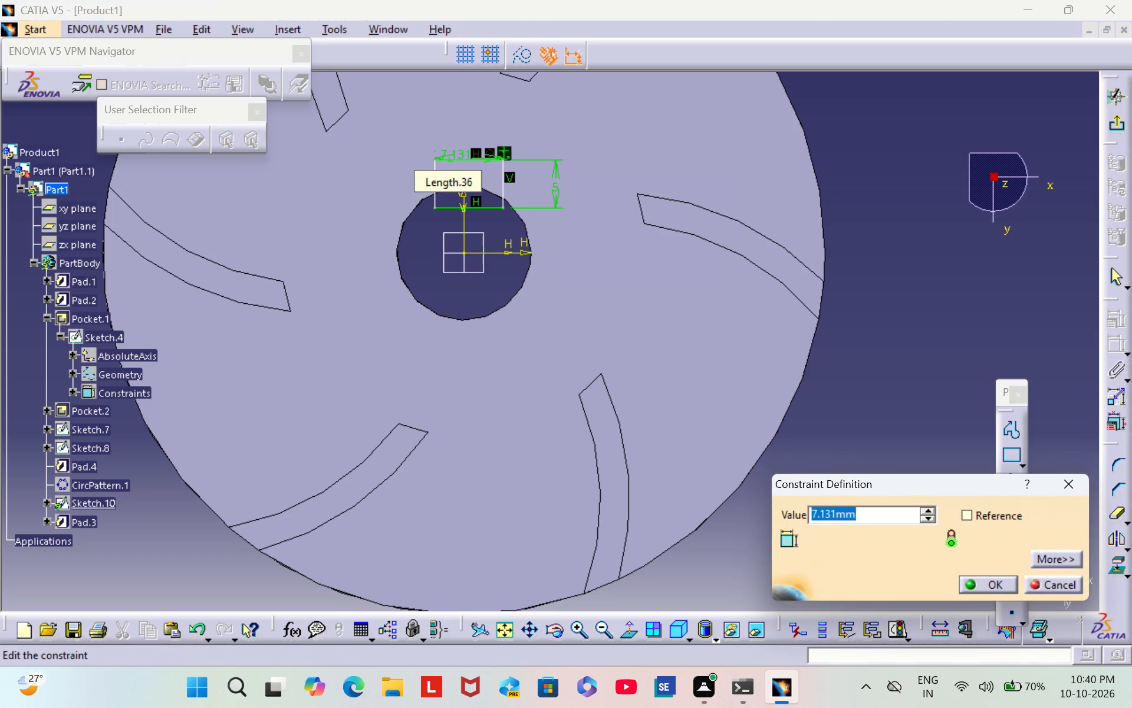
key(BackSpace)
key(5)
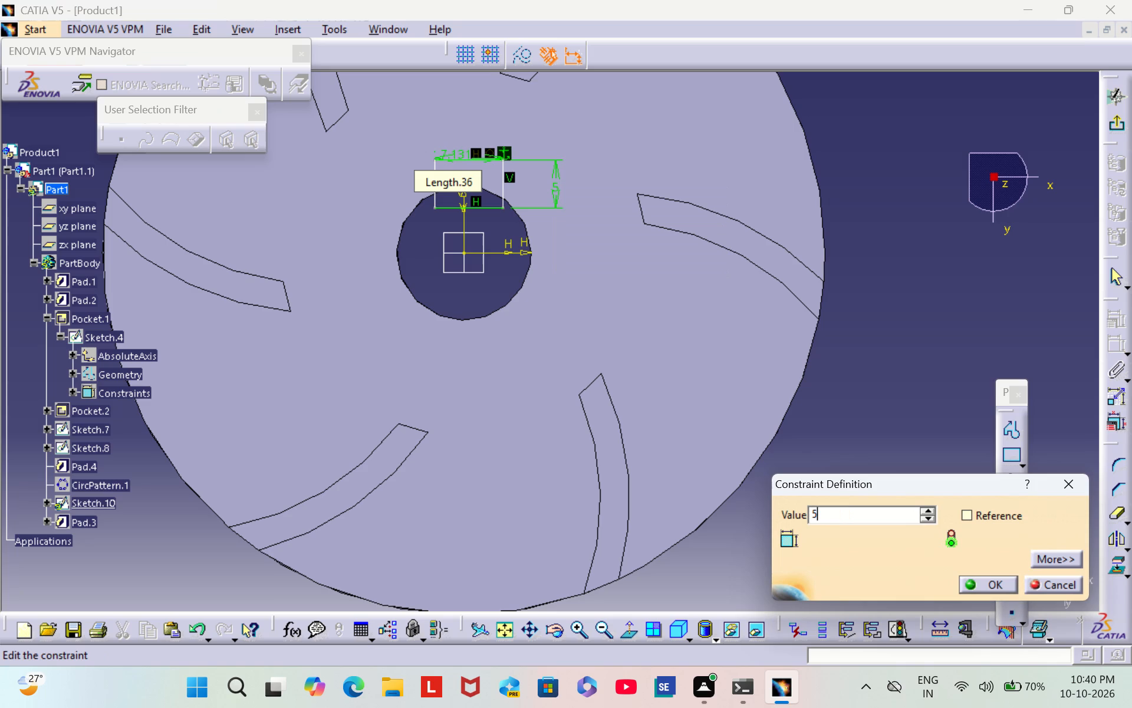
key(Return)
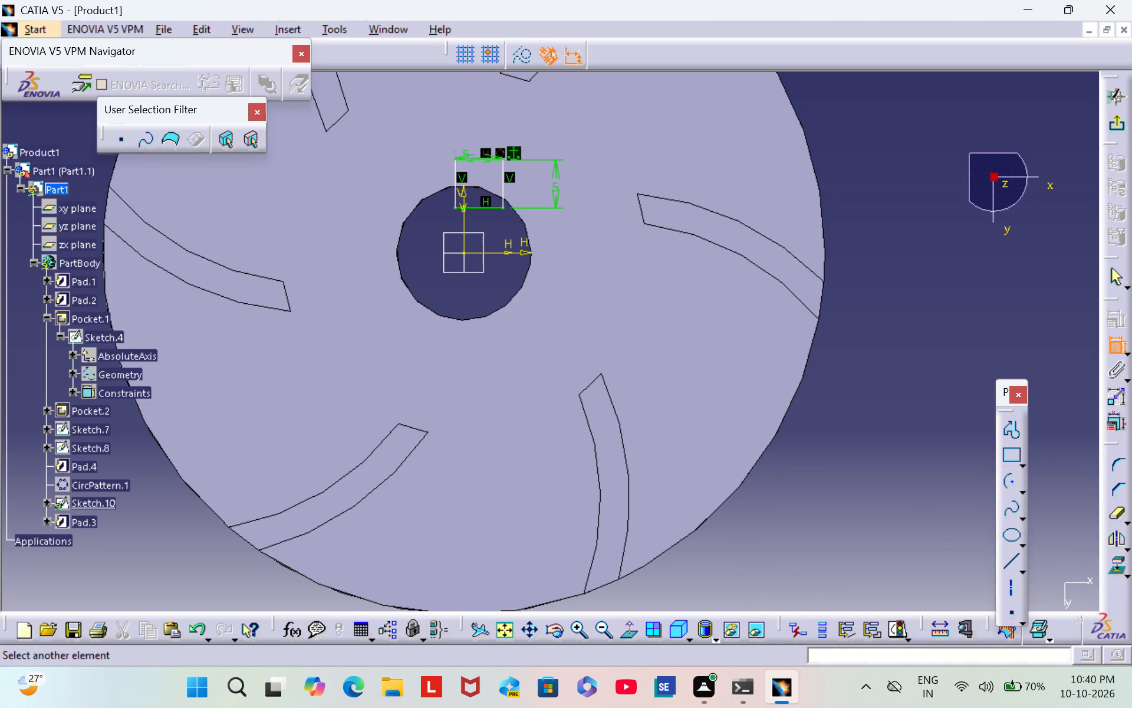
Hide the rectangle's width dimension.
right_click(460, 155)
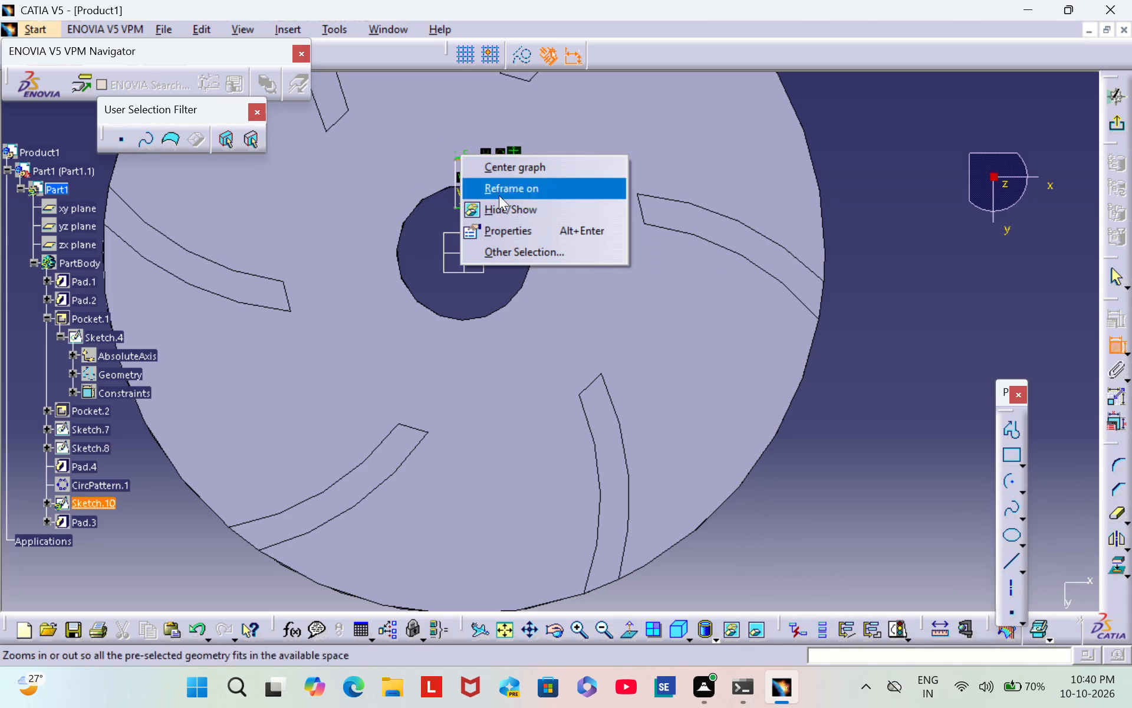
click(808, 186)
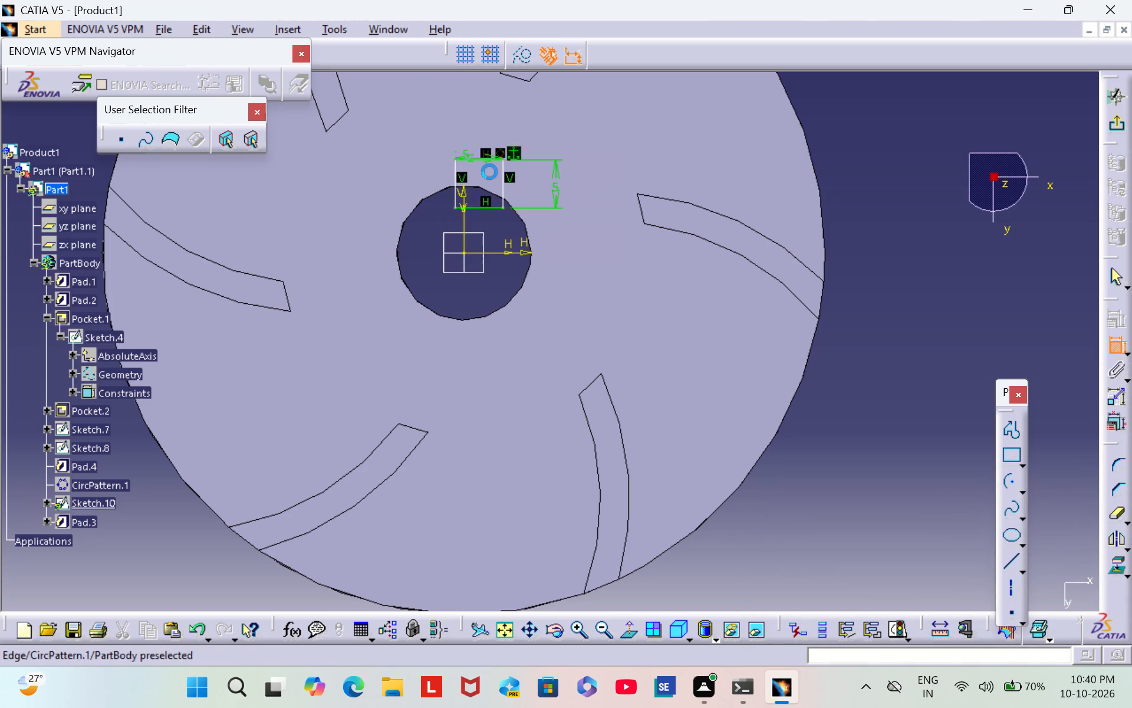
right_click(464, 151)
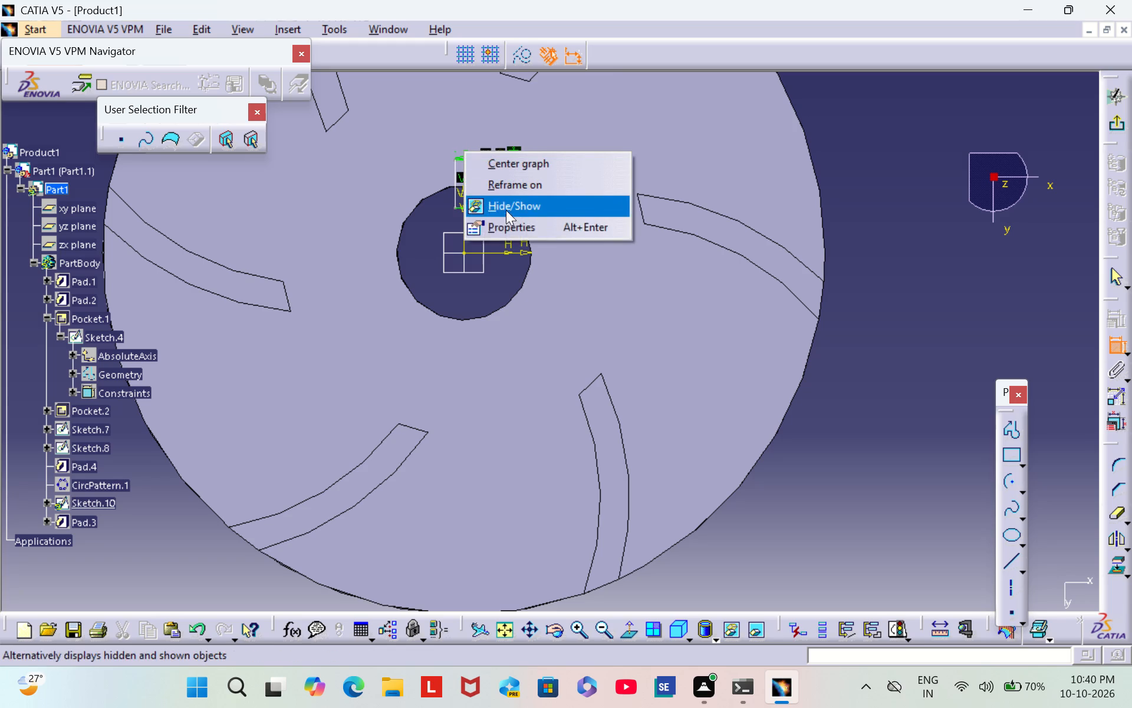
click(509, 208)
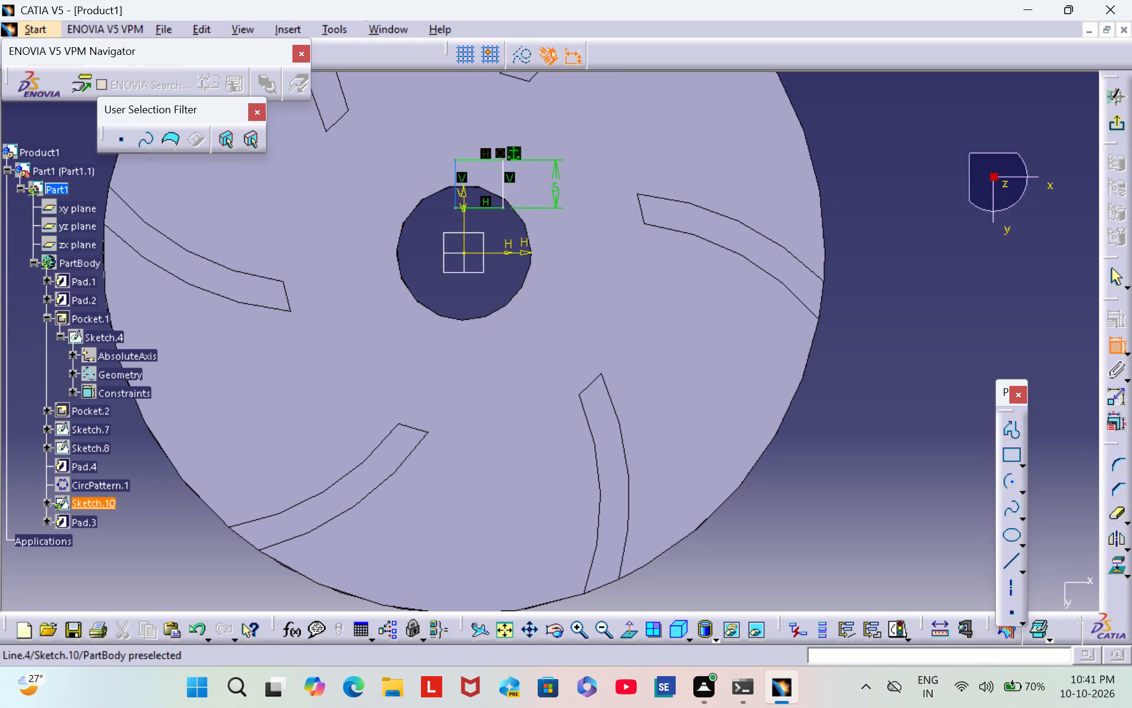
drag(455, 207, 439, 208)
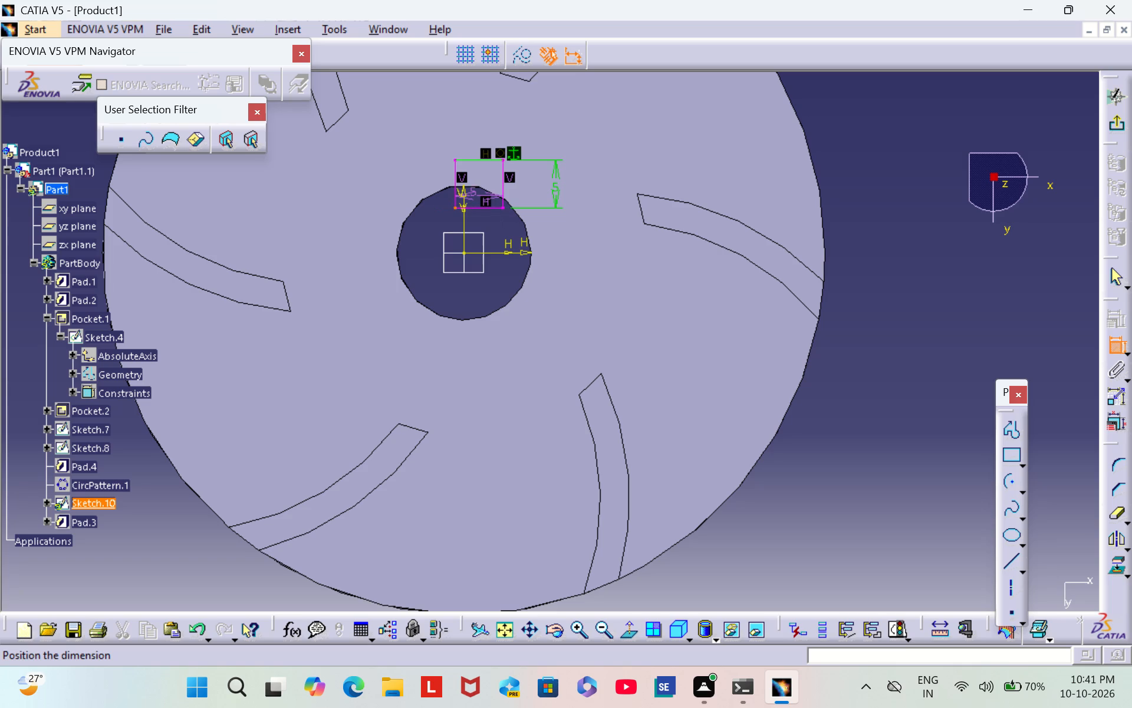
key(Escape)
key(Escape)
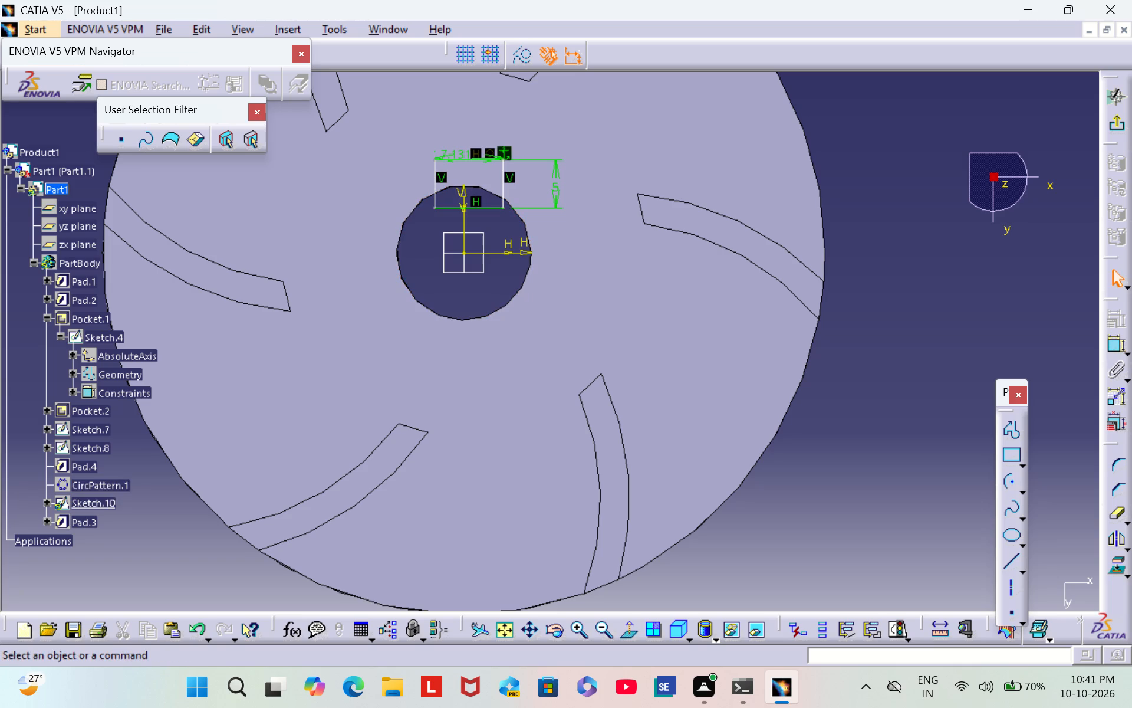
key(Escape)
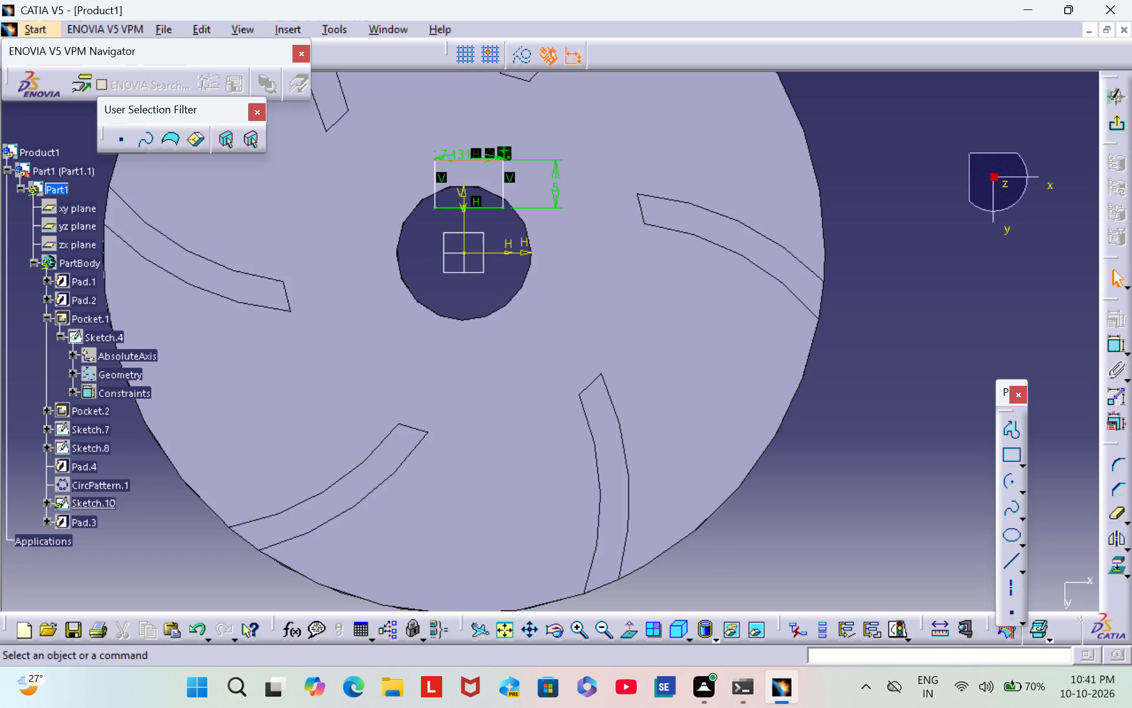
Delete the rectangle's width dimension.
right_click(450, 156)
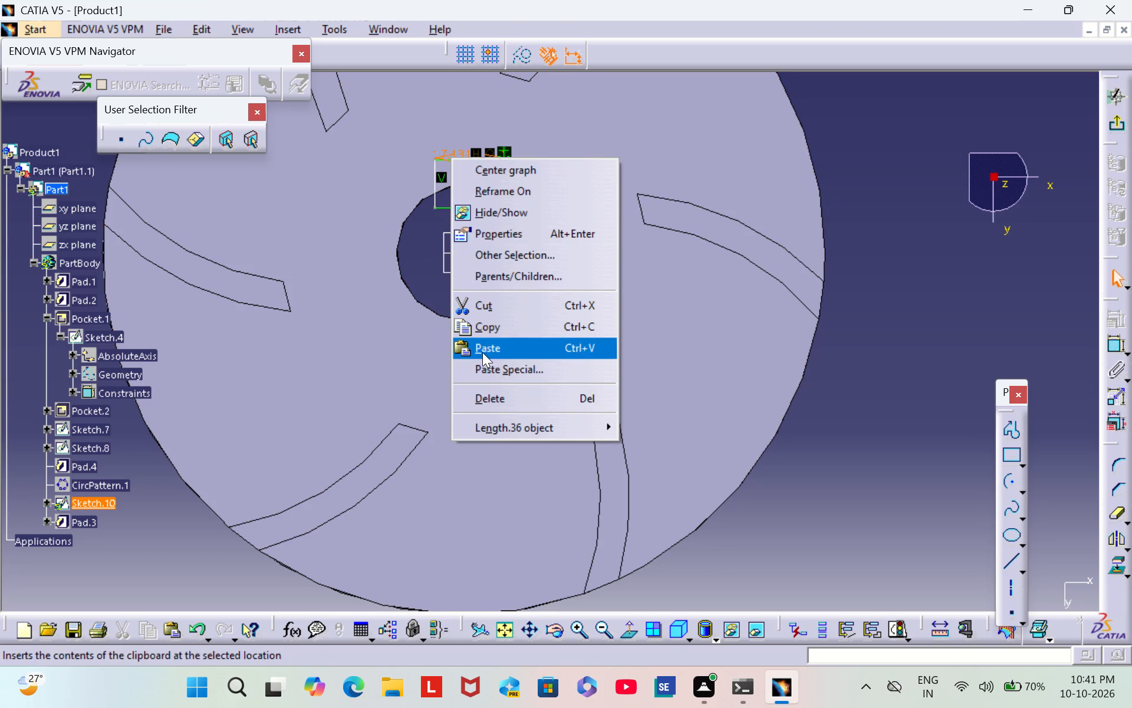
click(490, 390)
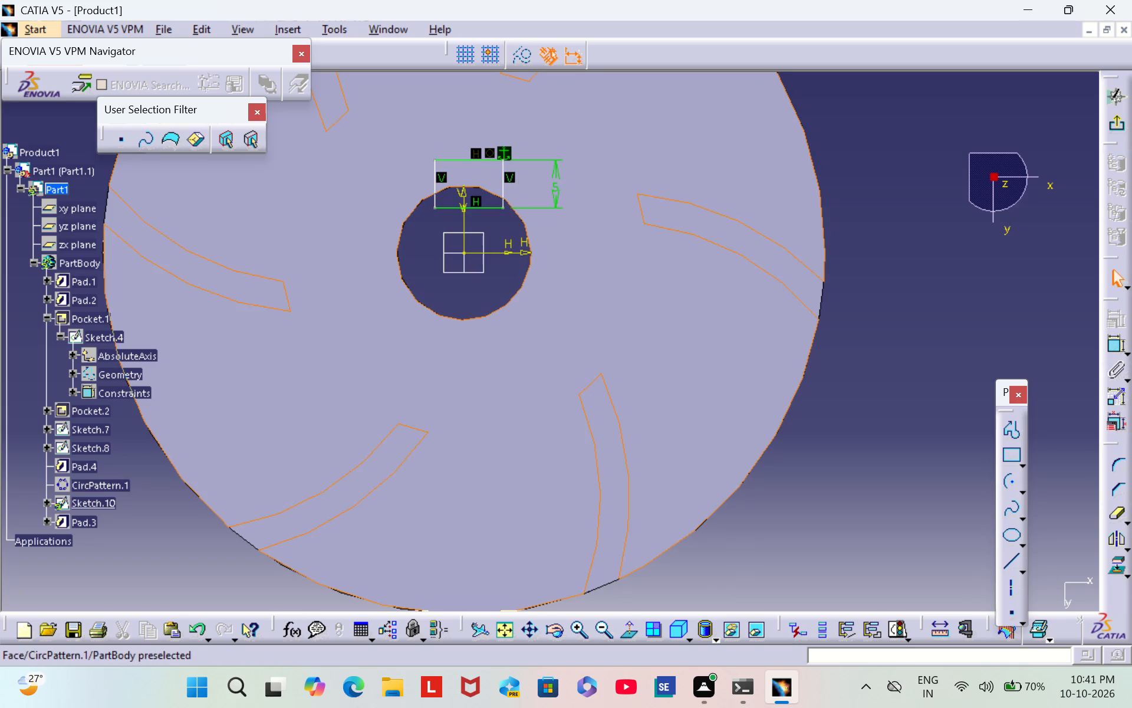
Constrain the rectangle's two lower corners to be symmetric about the sketch's vertical axis.
double_click(1112, 348)
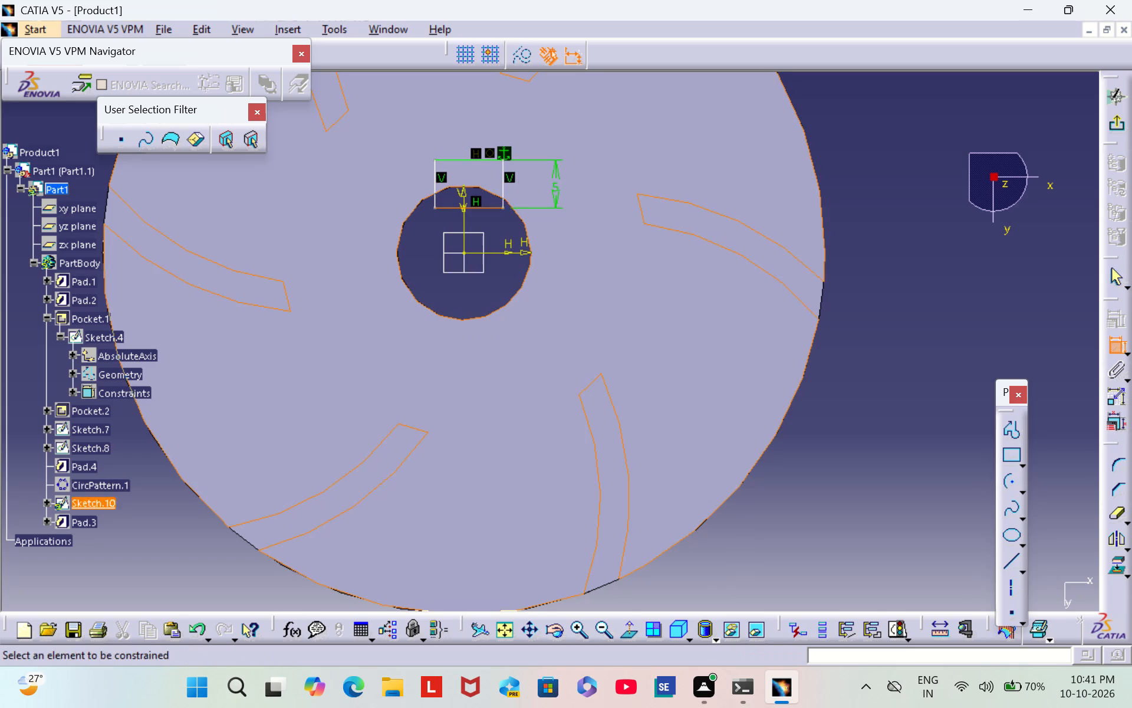
click(433, 206)
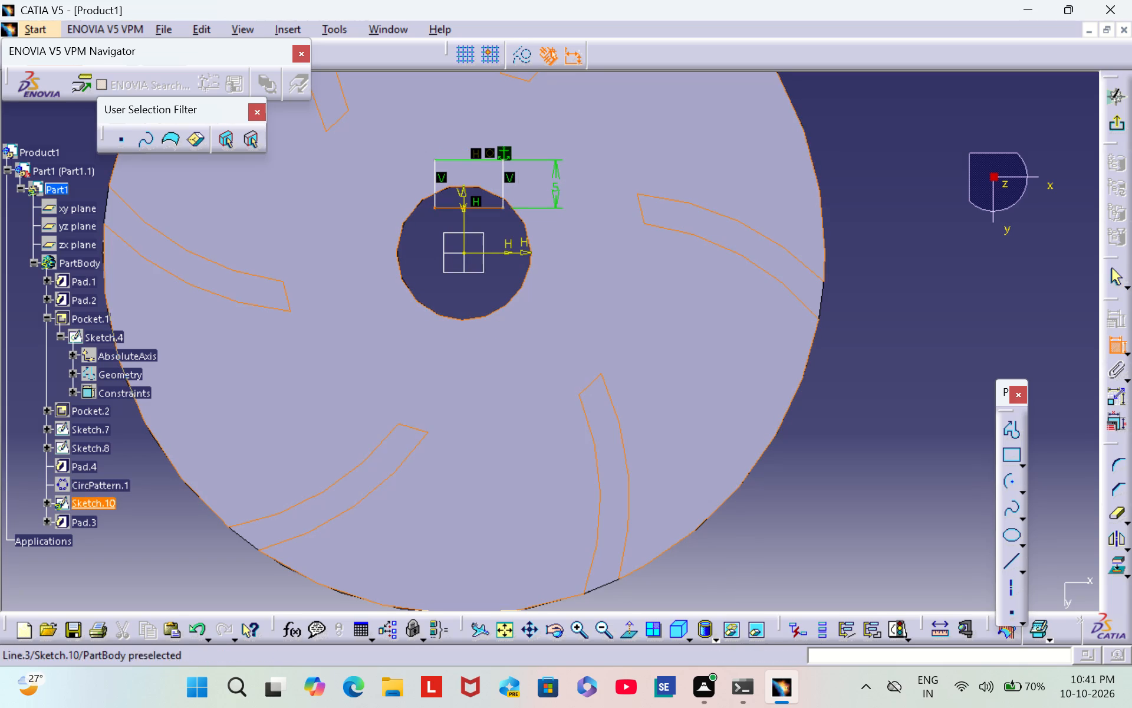
click(504, 210)
right_click(502, 210)
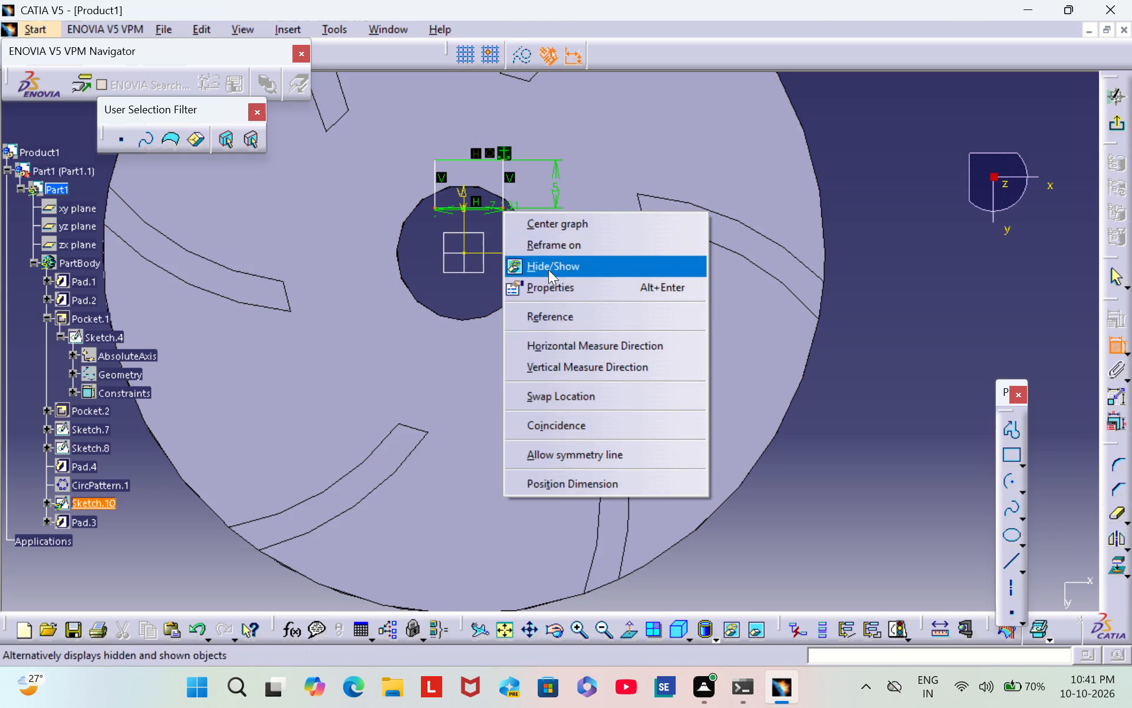
click(568, 461)
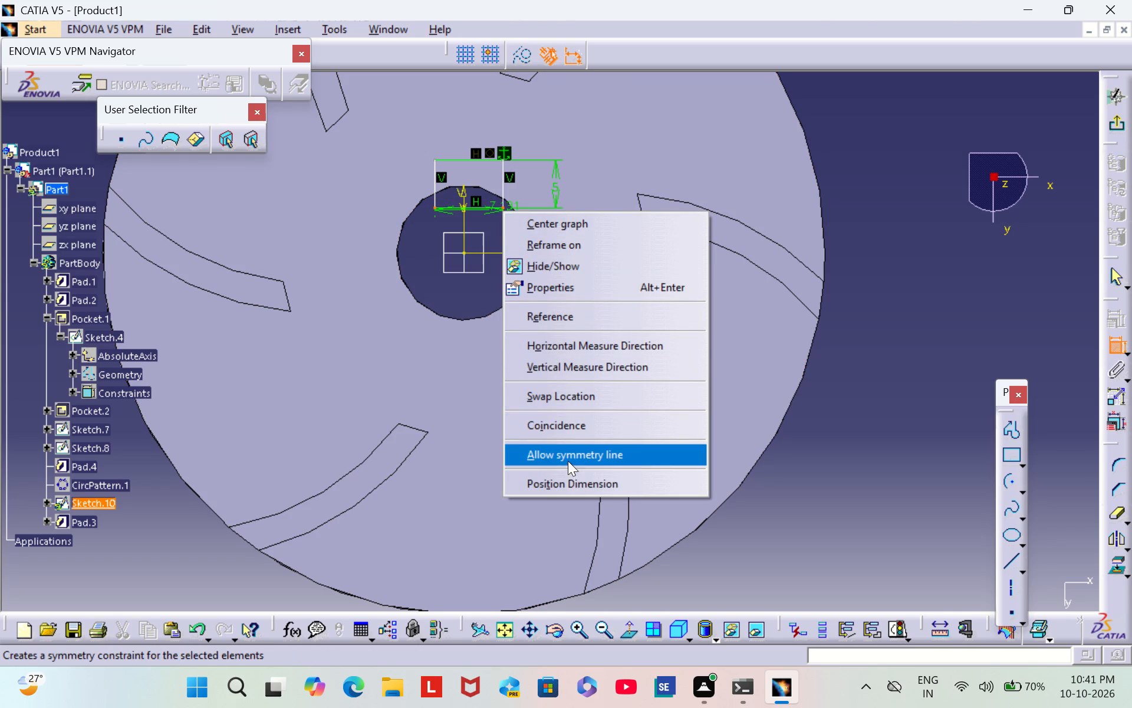
click(463, 226)
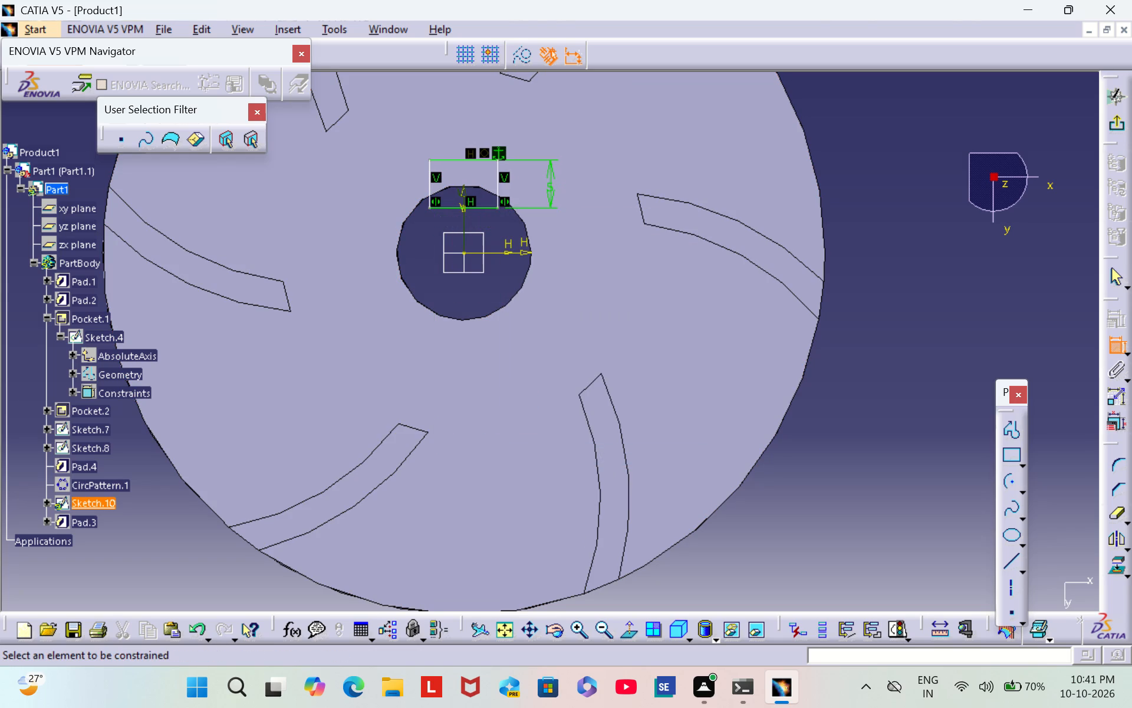
click(898, 298)
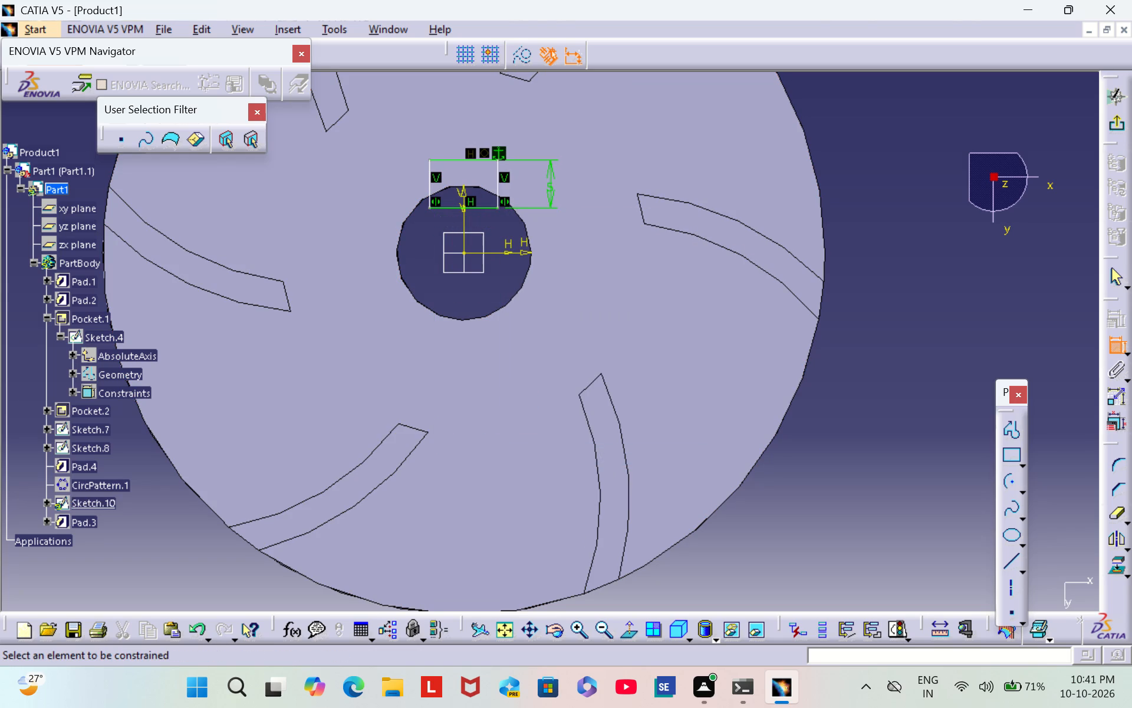
Exit the sketch and cut the keyway rectangle beside the bore as a pocket with the Up to last limit.
click(1117, 117)
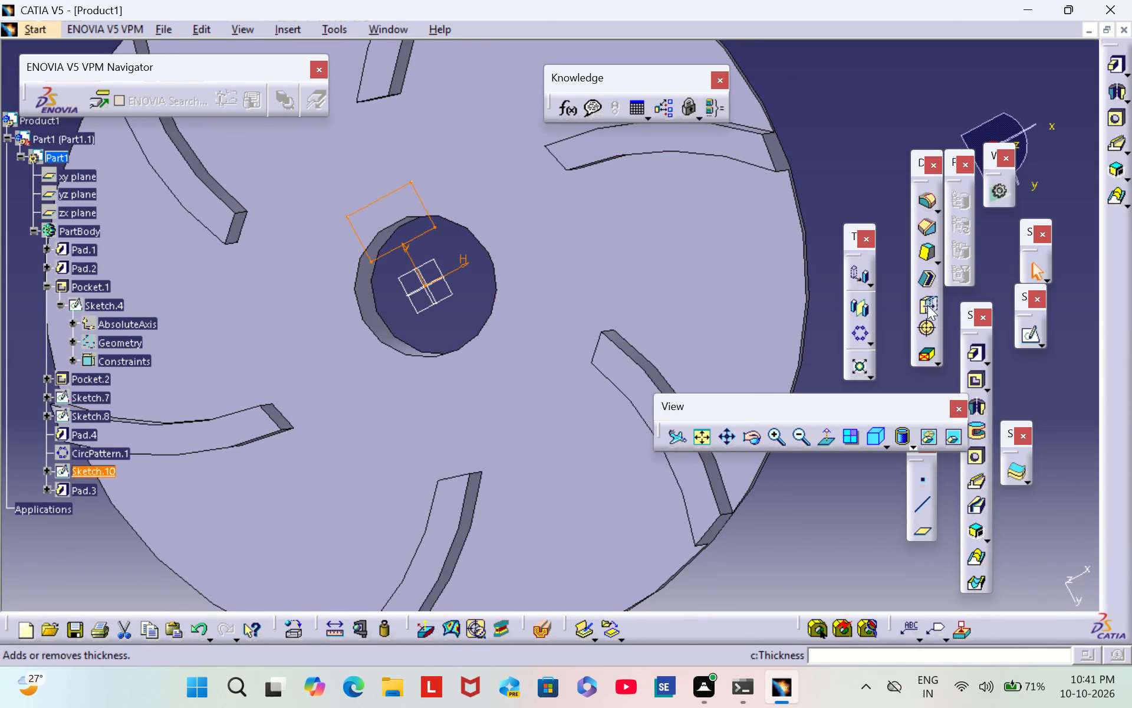
click(970, 375)
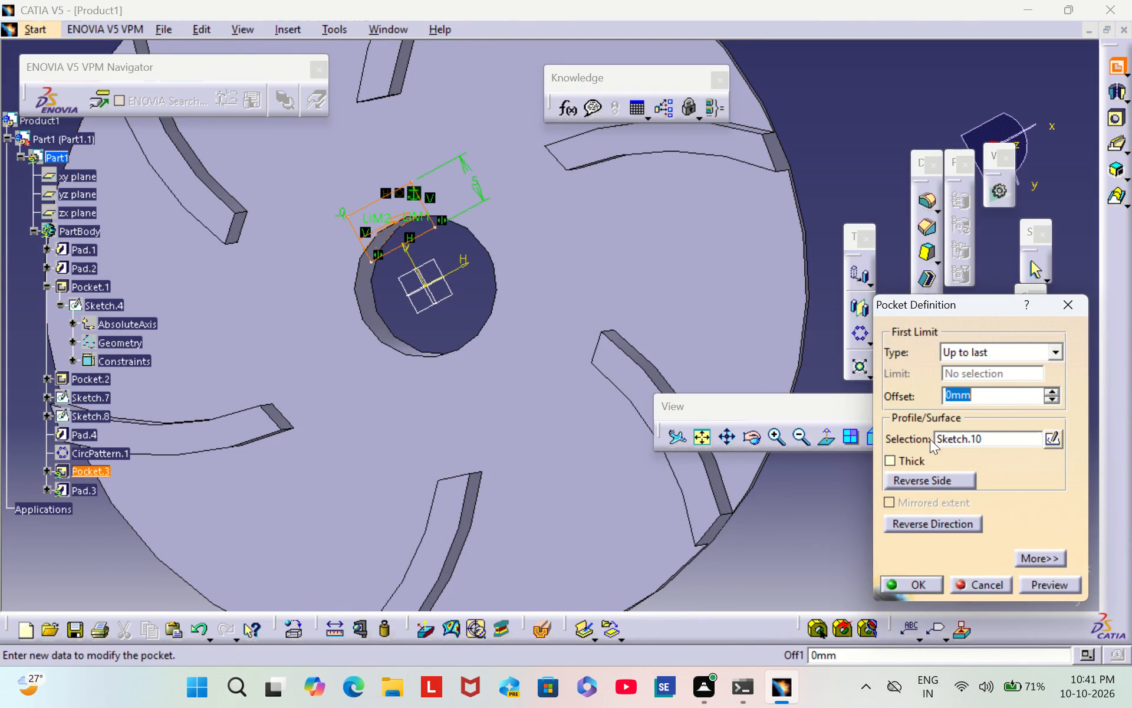
click(913, 586)
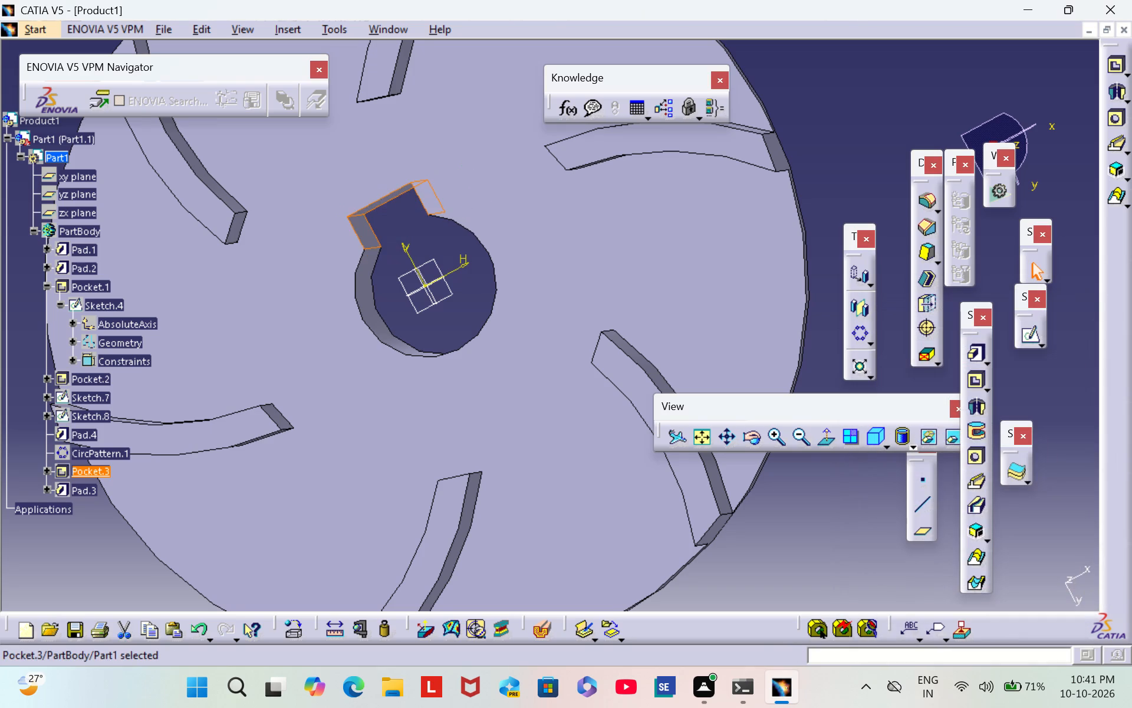
click(837, 104)
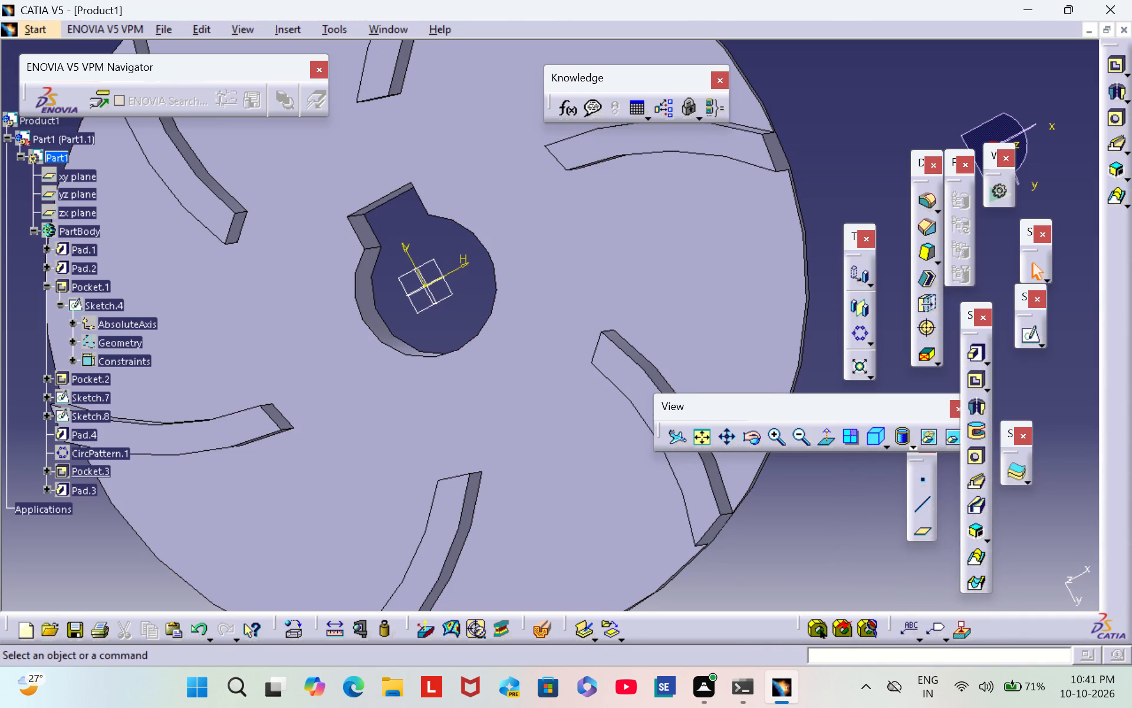
Examine the keyway, bore, vanes and hub of the impeller from several viewing angles.
middle_drag(821, 112, 771, 183)
right_drag(821, 110, 612, 255)
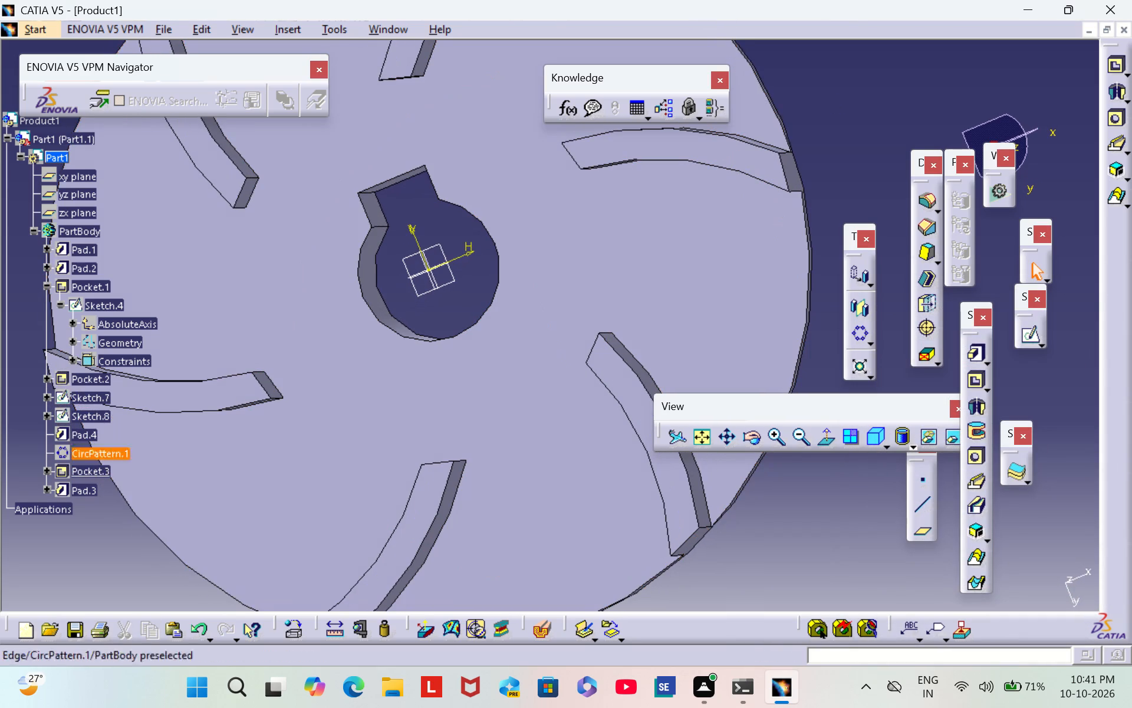
triple_click(802, 432)
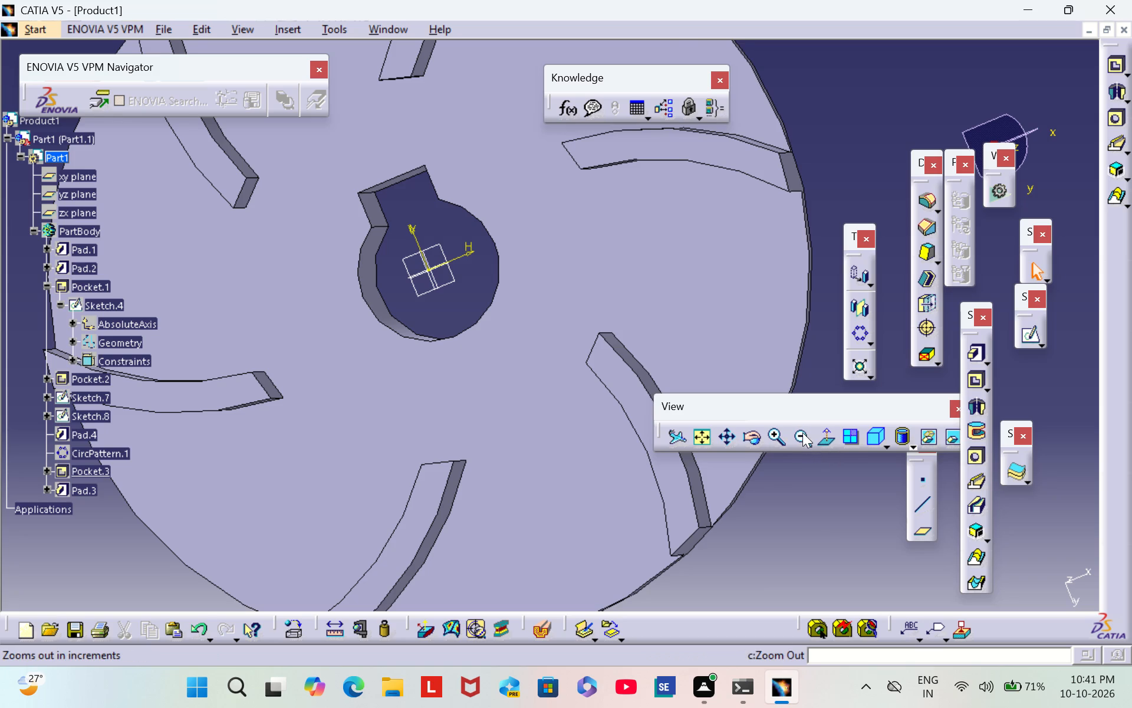
click(802, 432)
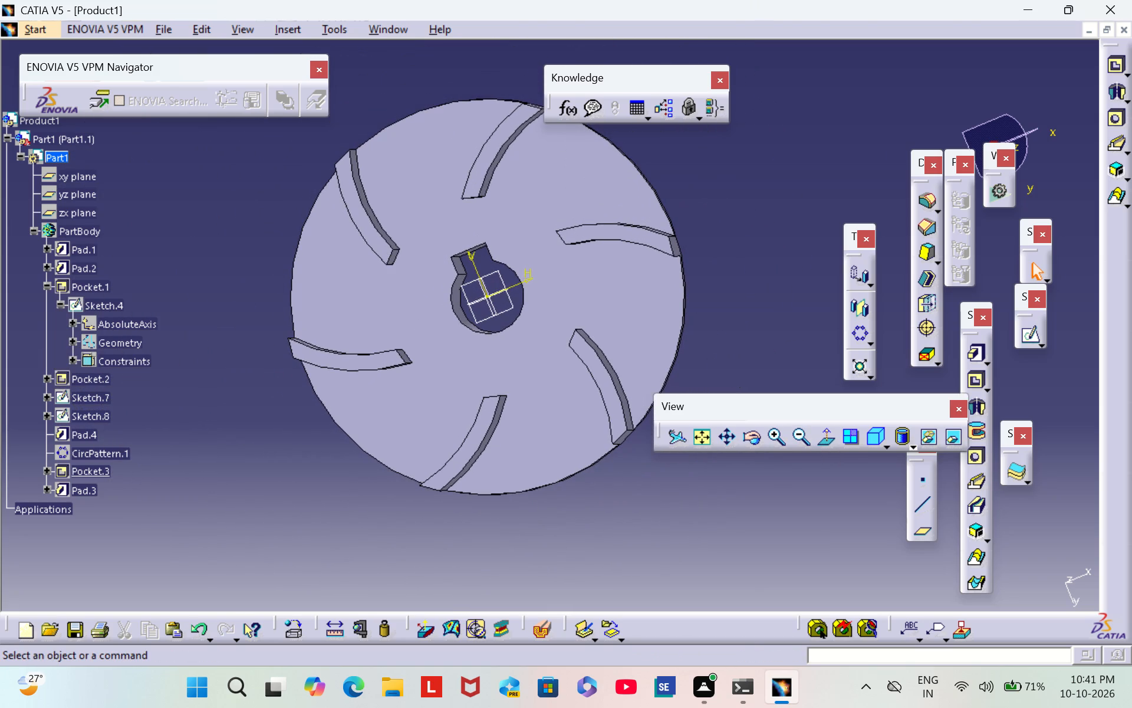
scroll(716, 183, down, 1)
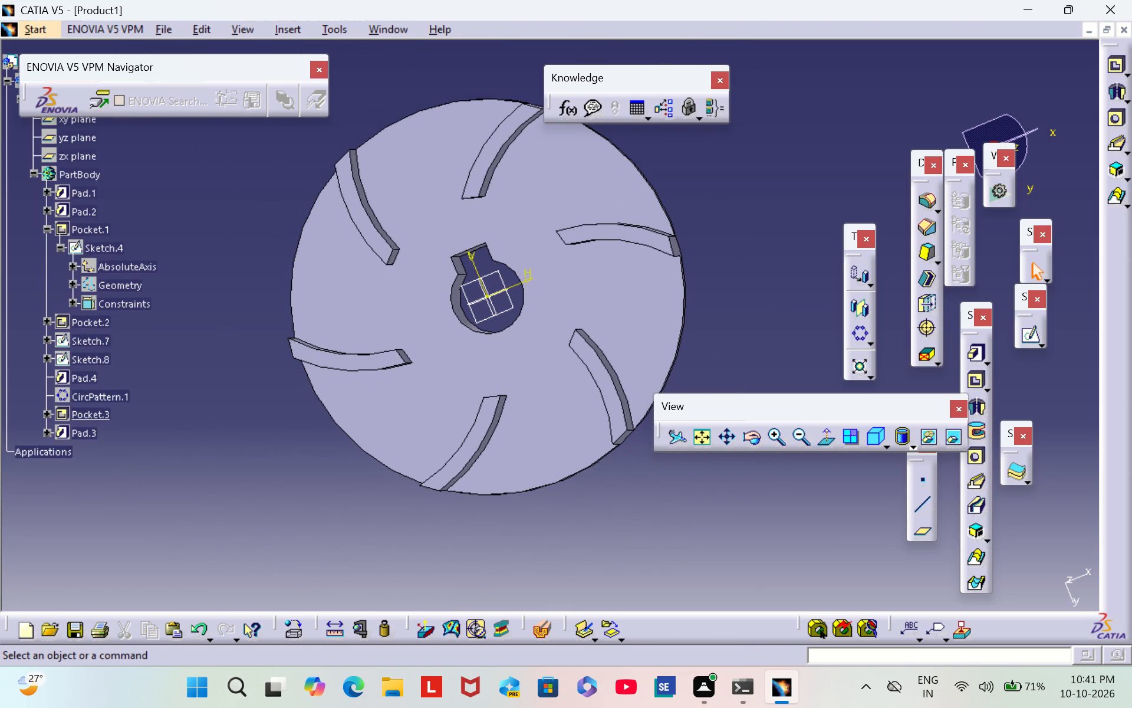
middle_drag(718, 183, 677, 280)
right_drag(718, 183, 555, 245)
middle_drag(772, 164, 772, 162)
scroll(772, 163, down, 1)
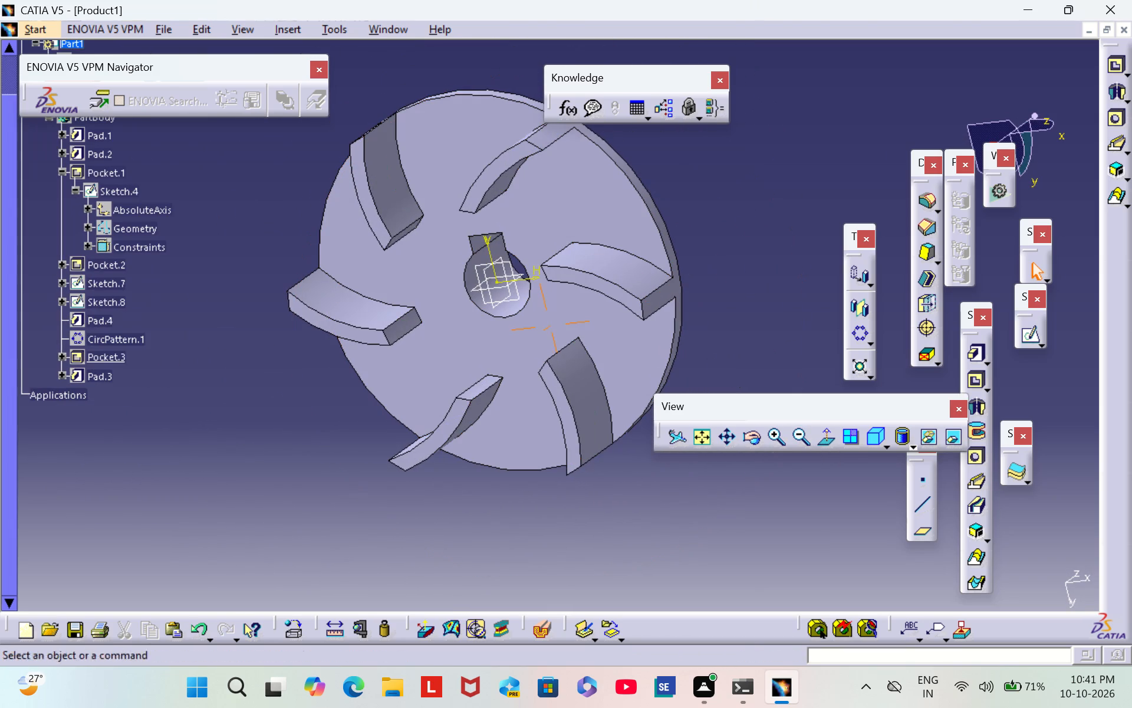
middle_drag(772, 162, 327, 267)
right_drag(770, 160, 327, 267)
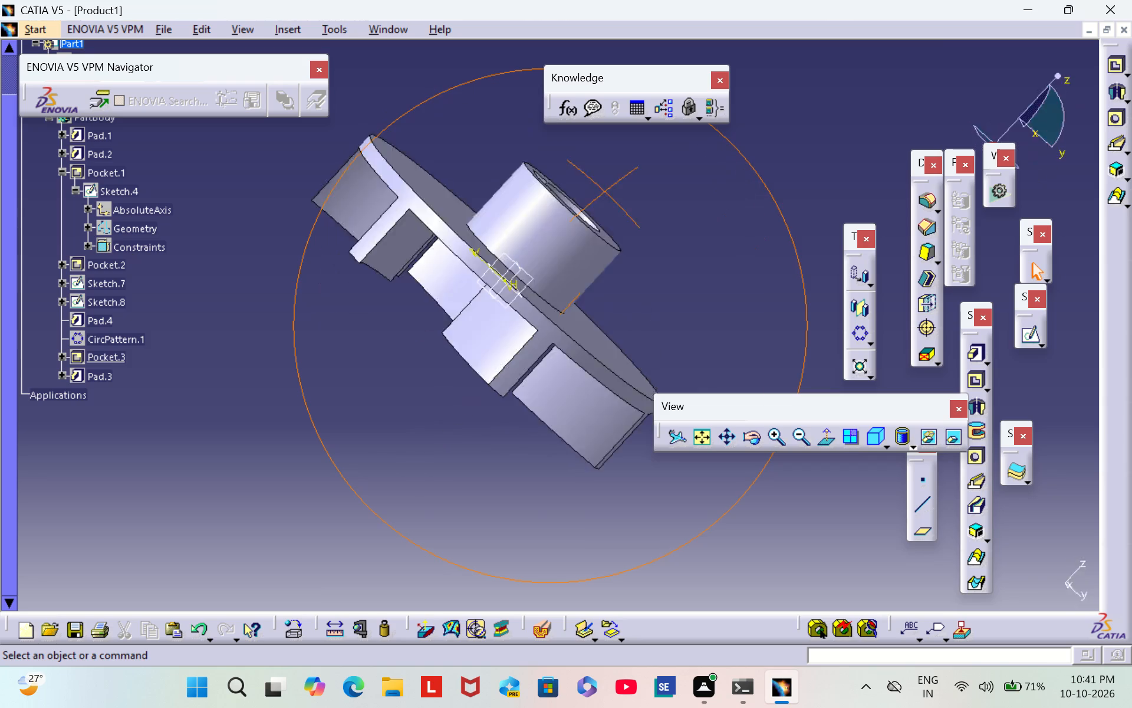
middle_drag(327, 267, 558, 276)
right_drag(327, 267, 558, 276)
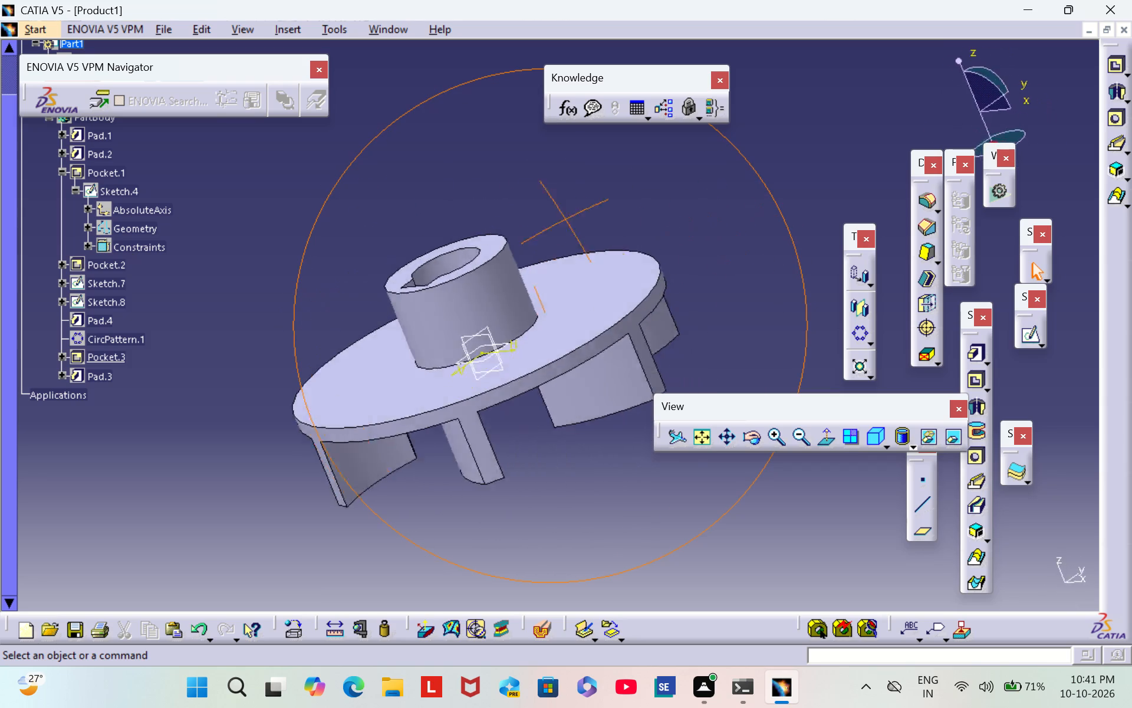
Examine the vanes, bore and keyway from the vaned side, ending in an isometric view of the hub side.
middle_drag(558, 276, 413, 60)
right_drag(558, 276, 424, 60)
middle_drag(418, 60, 424, 60)
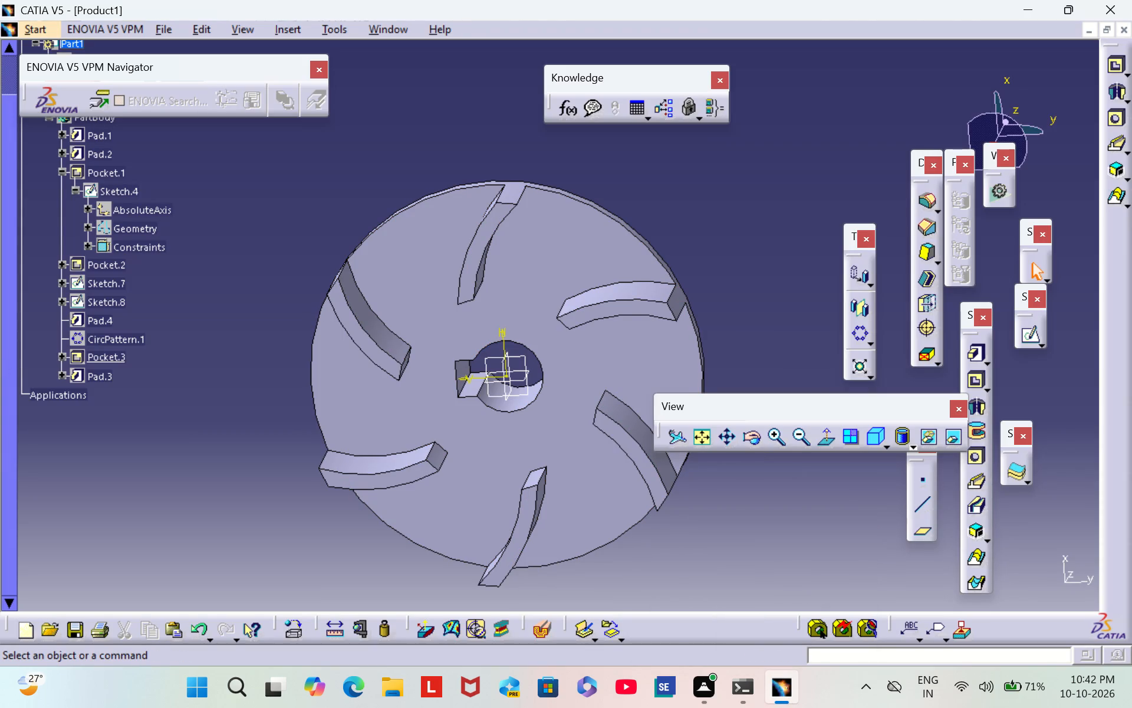
click(63, 263)
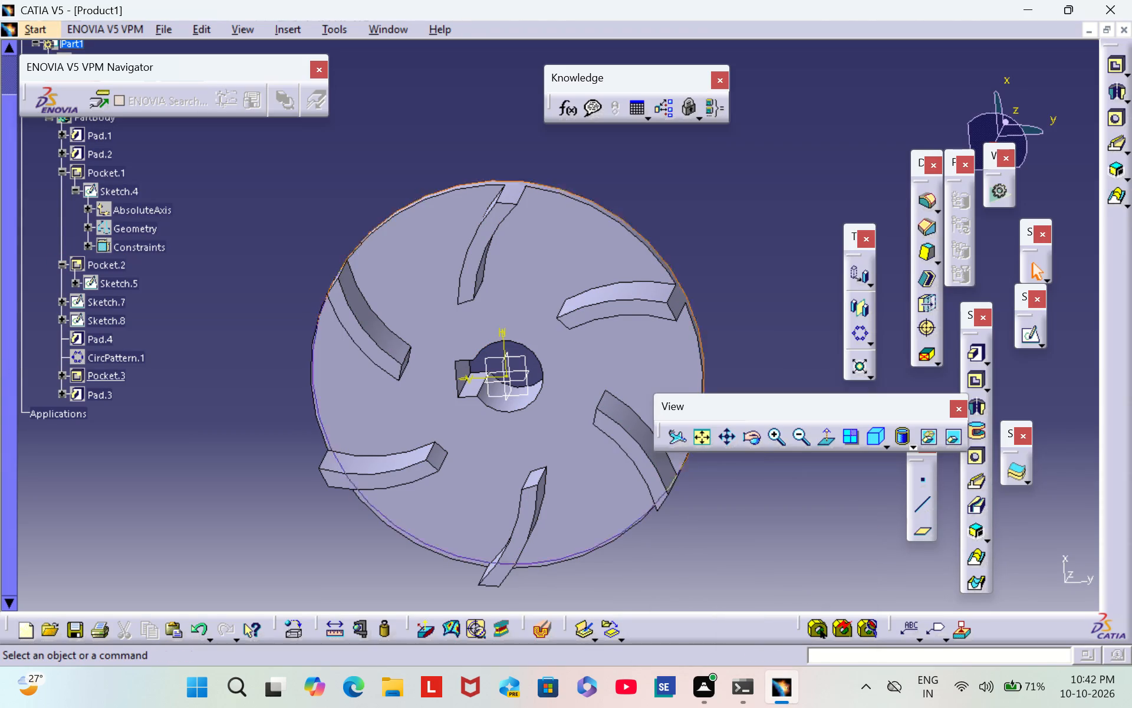
middle_drag(677, 289, 733, 126)
right_drag(676, 289, 733, 126)
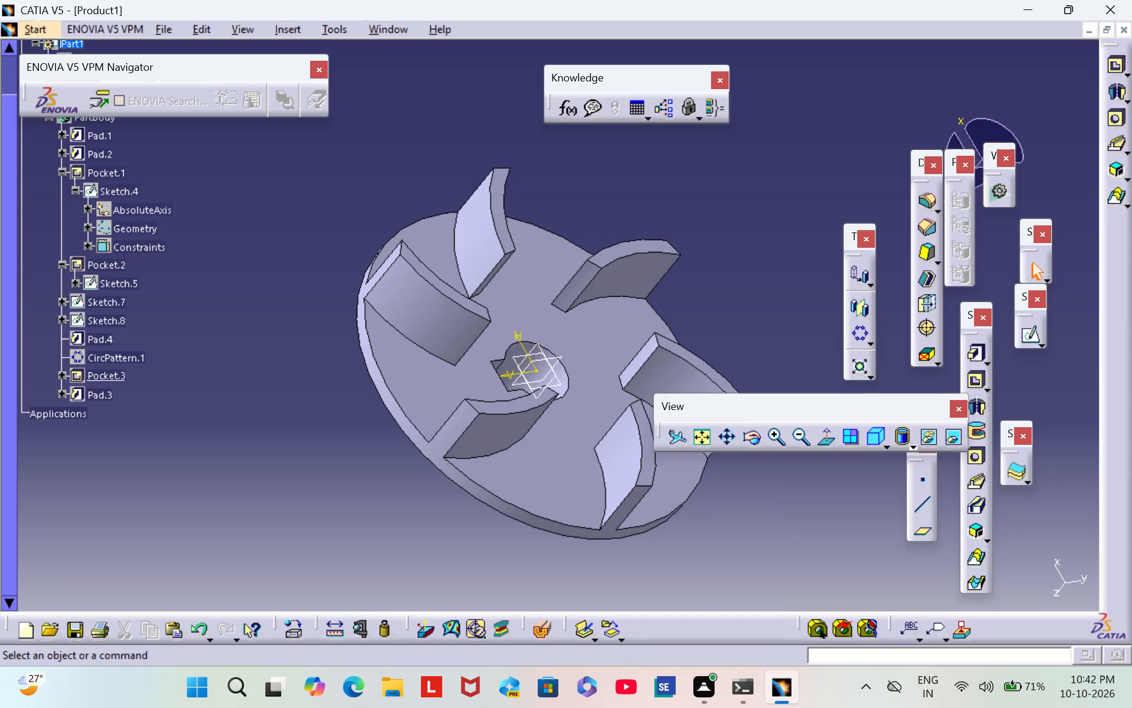
click(794, 444)
click(795, 444)
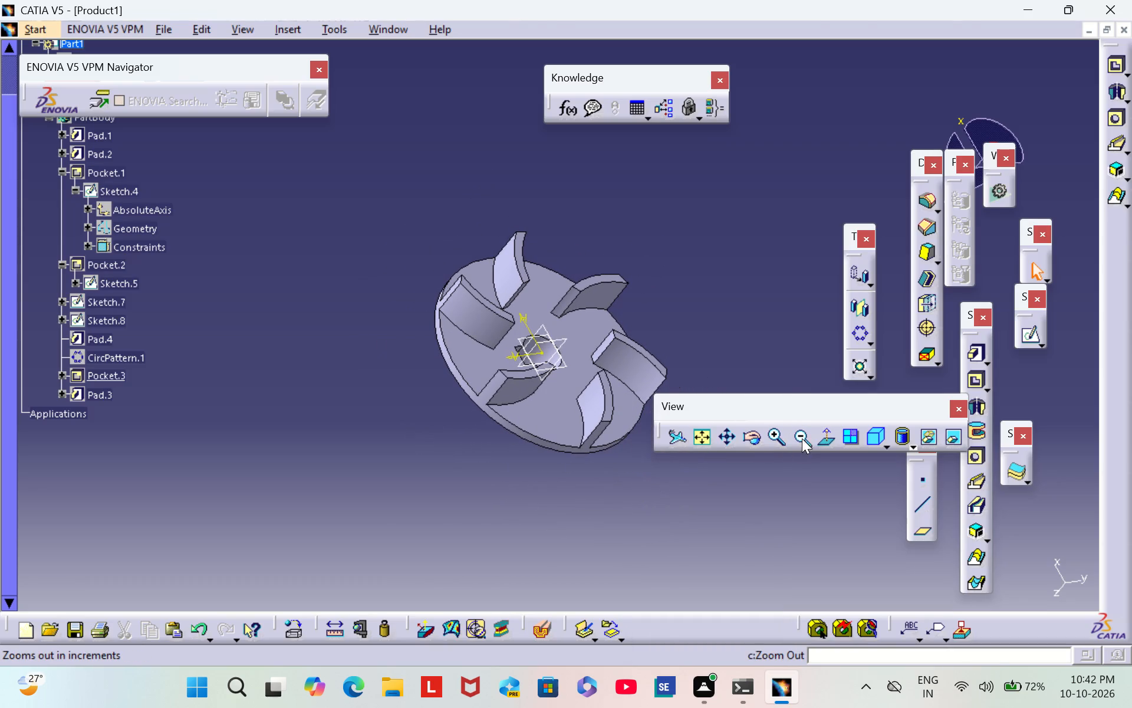
click(775, 438)
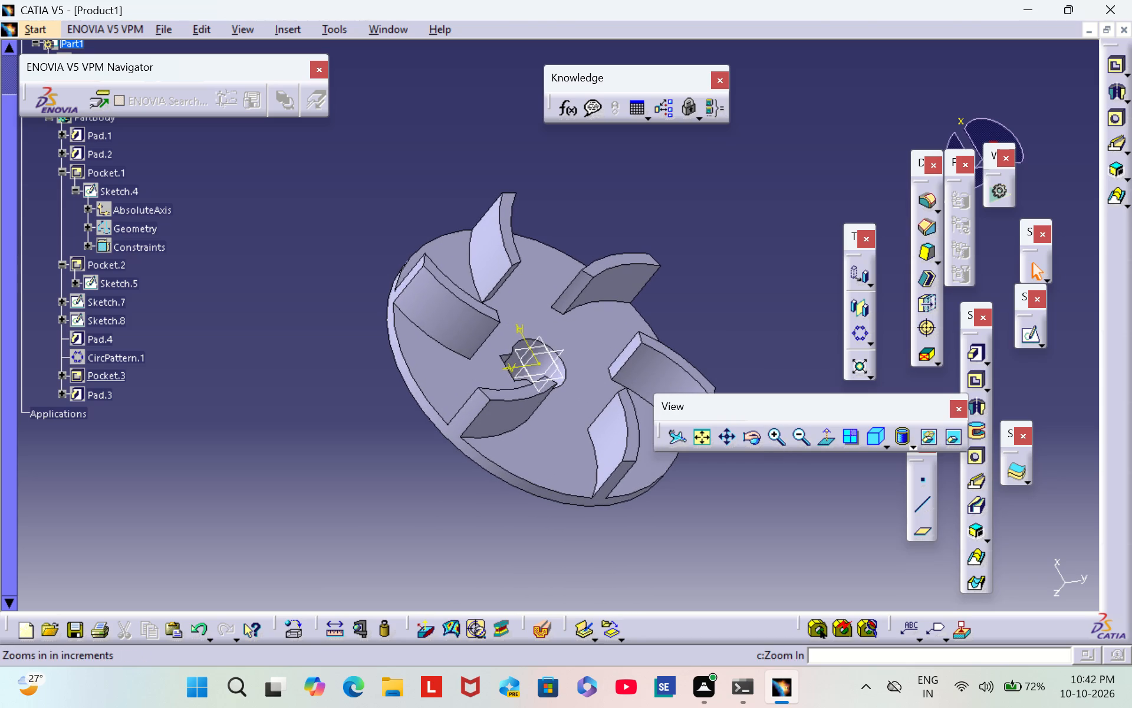
middle_click(732, 287)
right_drag(732, 287, 532, 389)
middle_drag(729, 287, 714, 287)
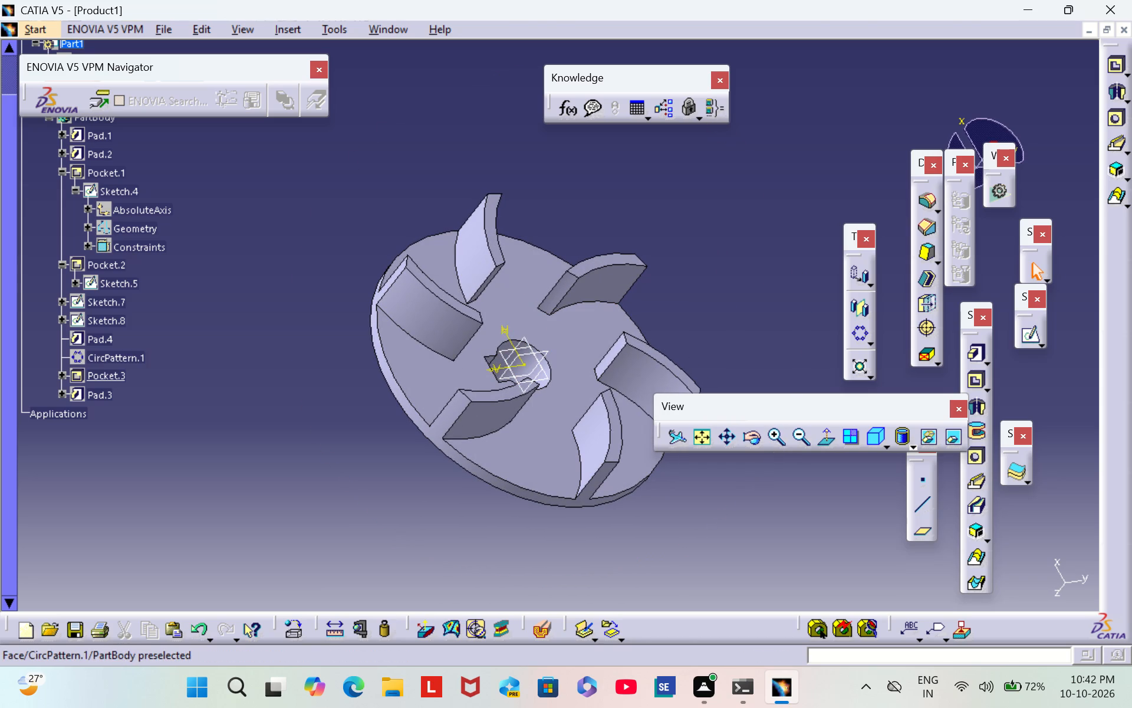
middle_drag(702, 295, 580, 376)
right_drag(702, 295, 580, 376)
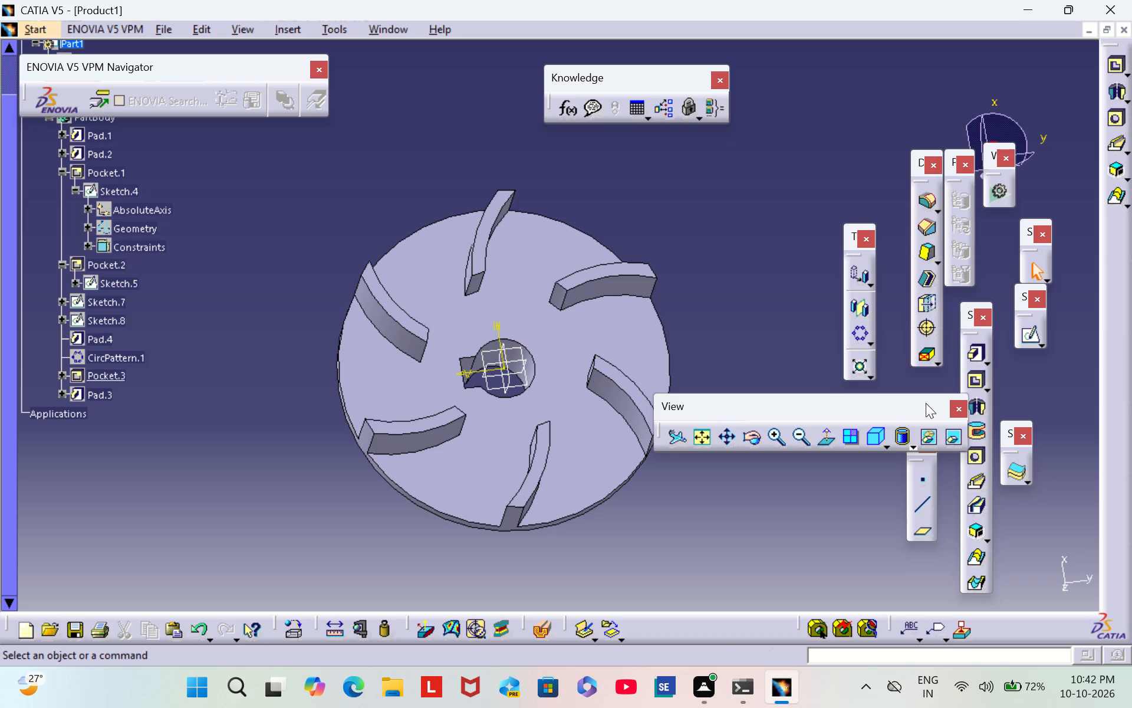
click(874, 445)
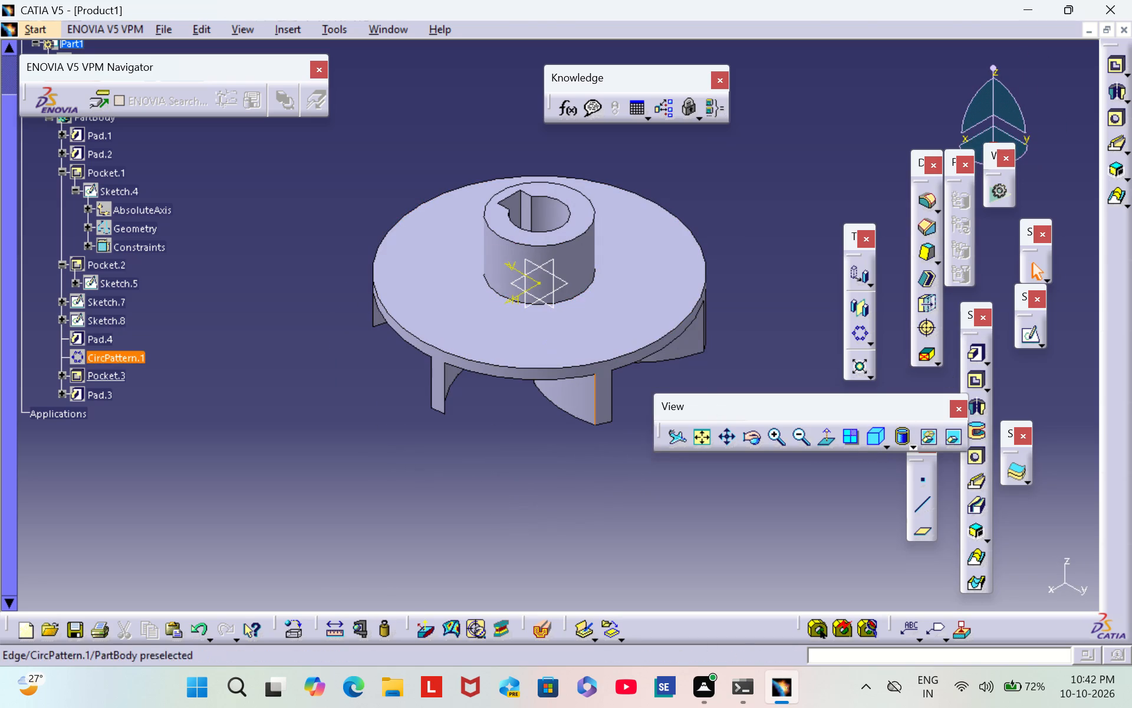
click(873, 440)
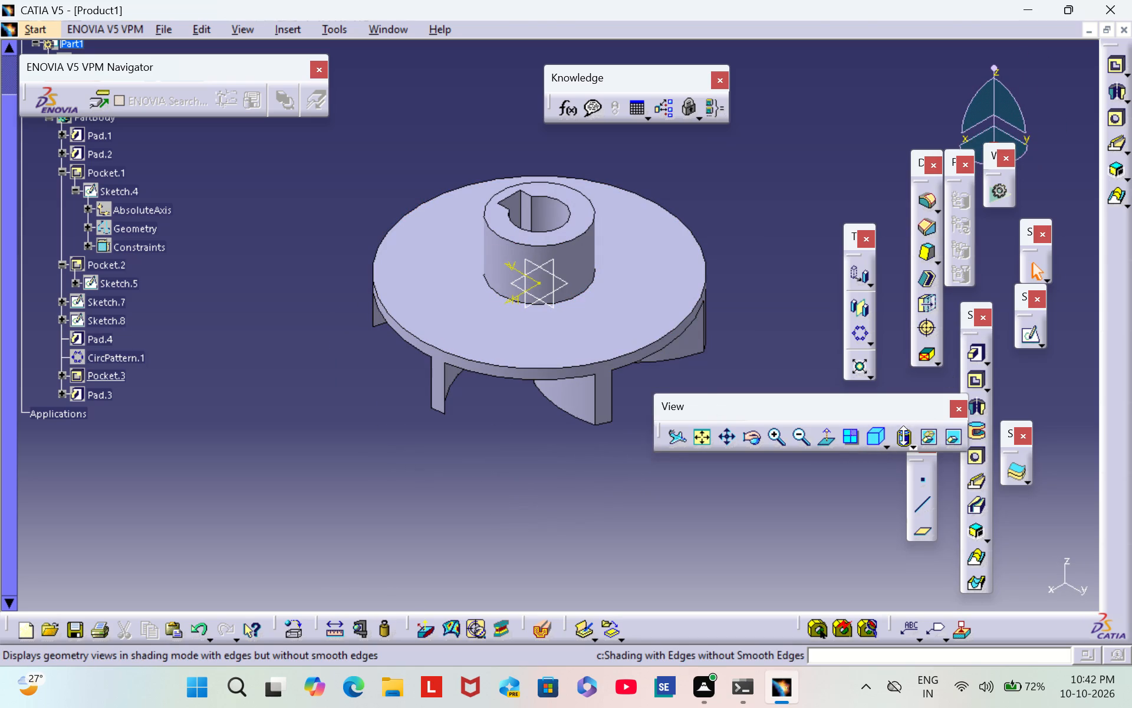
Compare the part in the hidden-edge, edge-shaded, plain shaded, material and wireframe display modes, and open the view mode customization options.
click(903, 440)
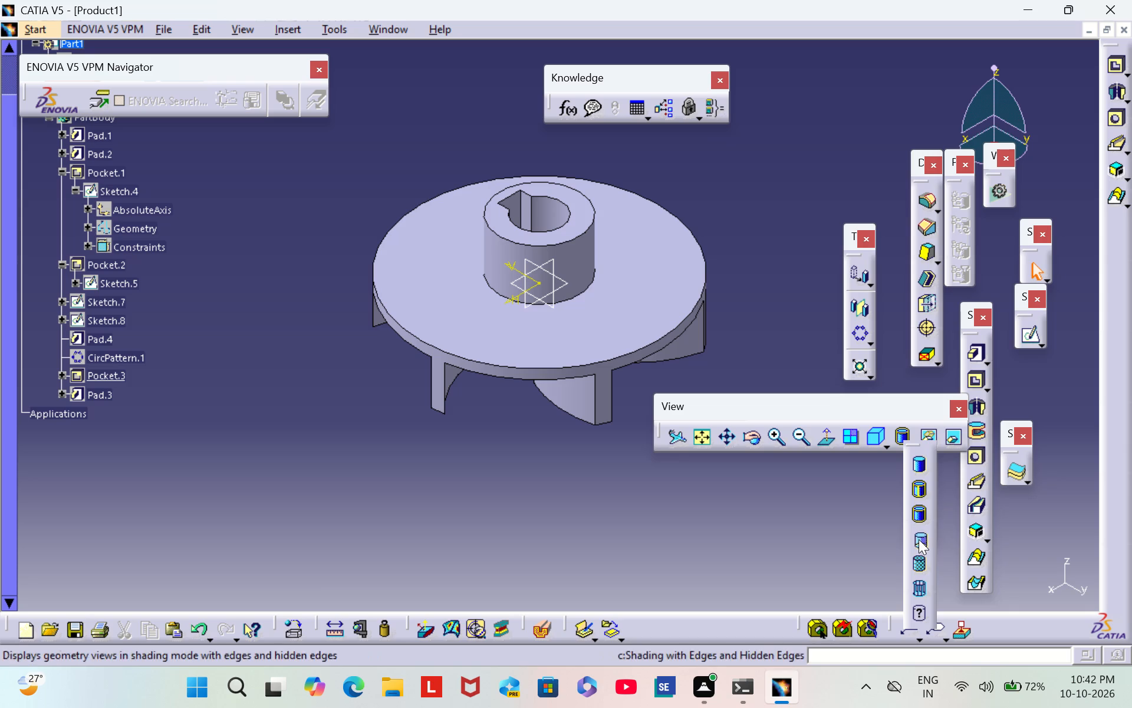
click(919, 539)
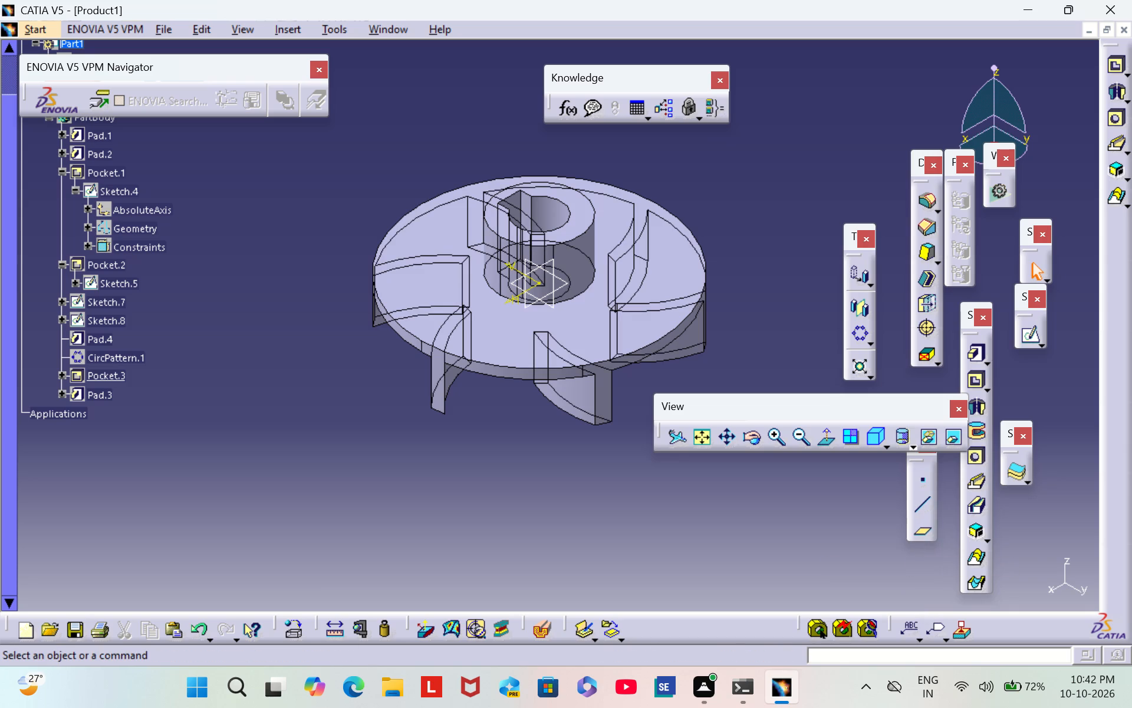
click(869, 527)
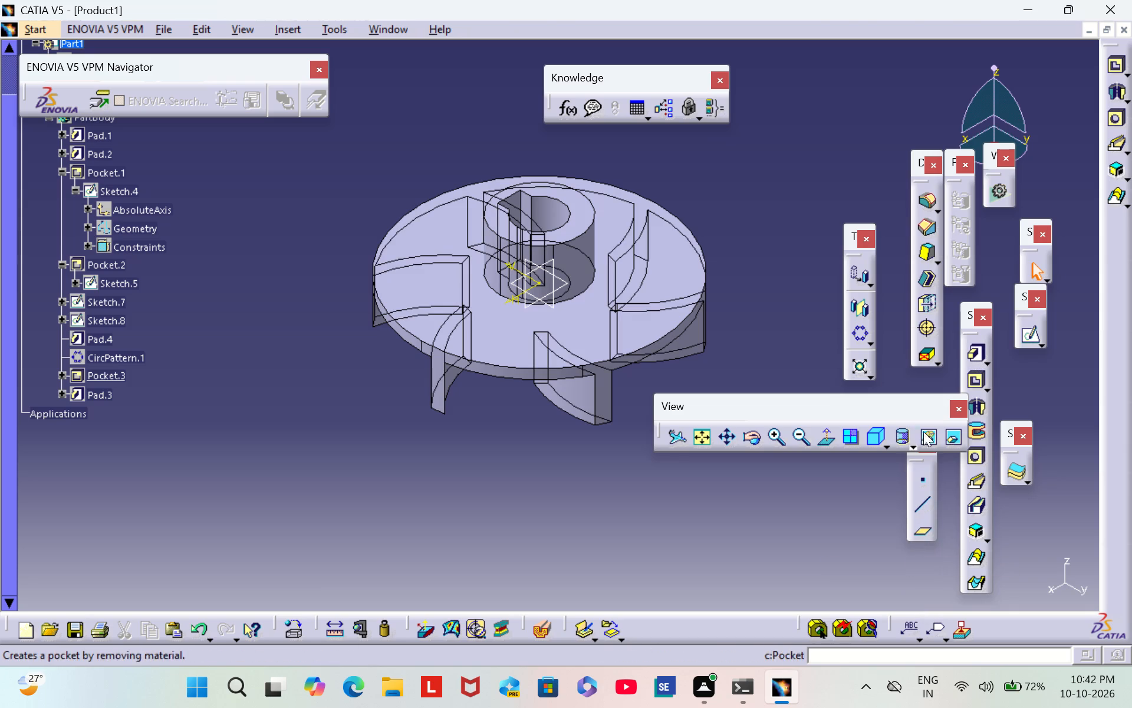
click(900, 449)
click(915, 493)
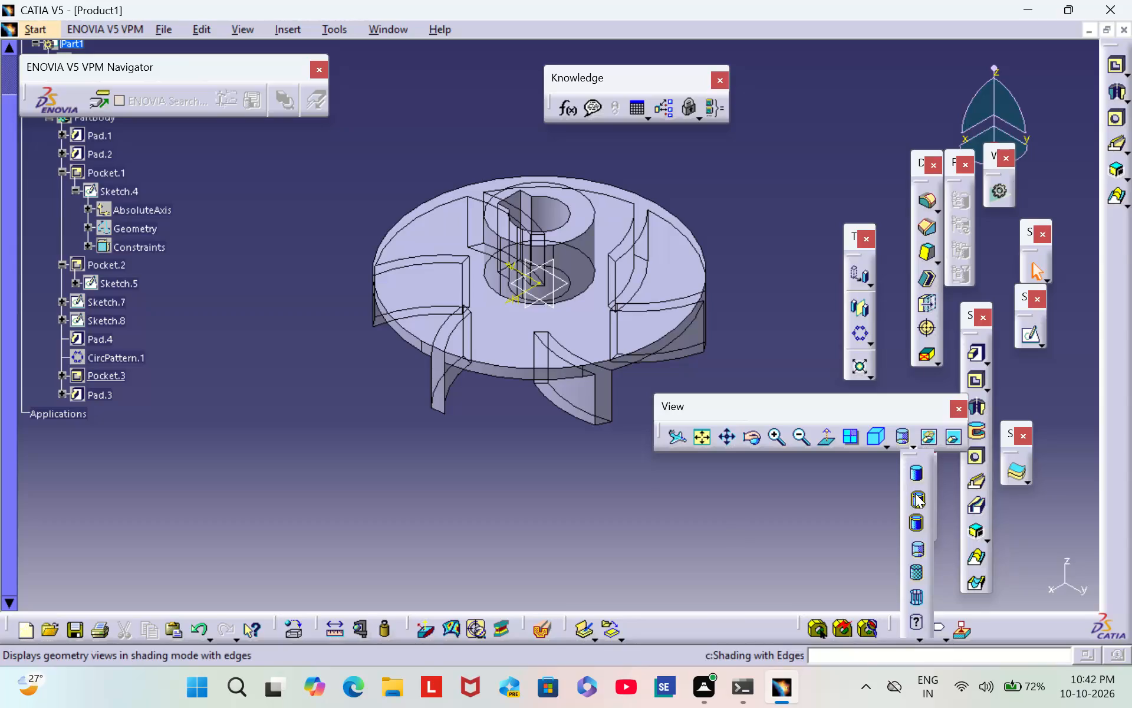
click(907, 444)
click(919, 461)
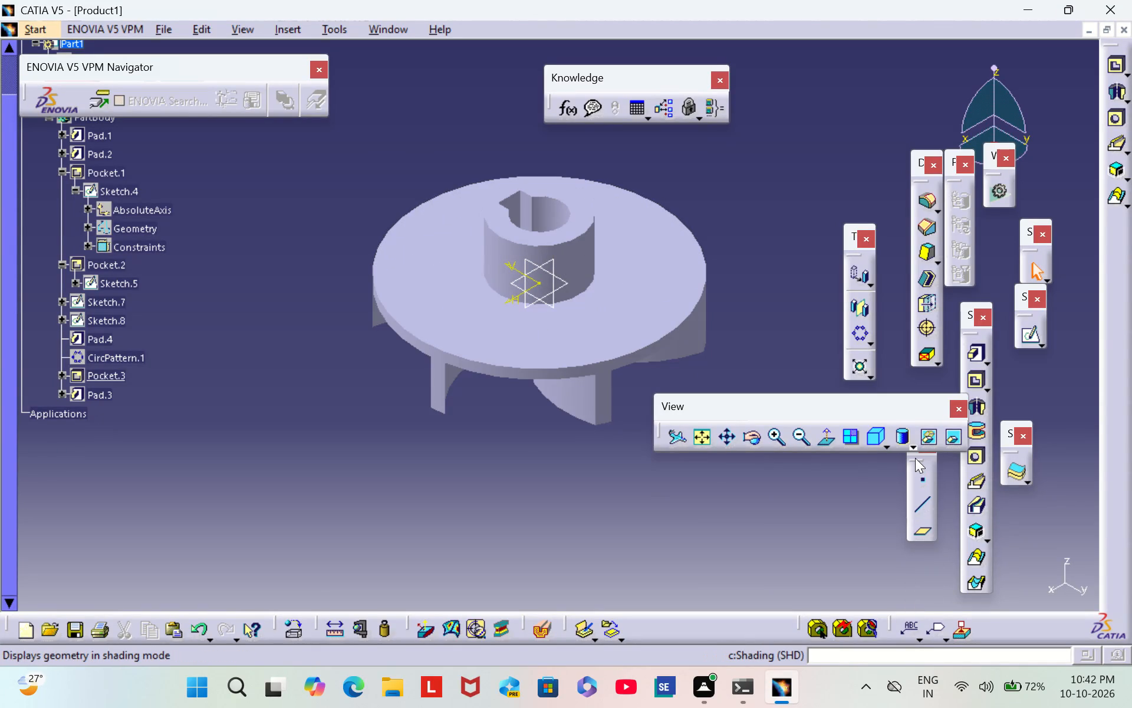
click(901, 442)
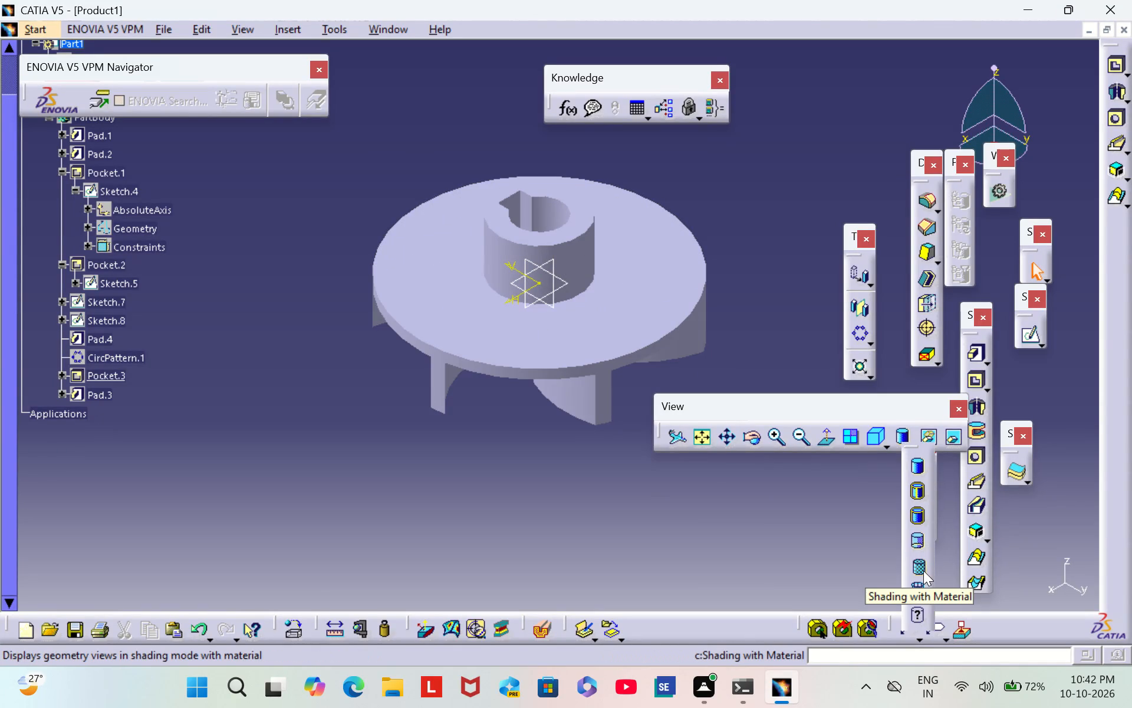
click(923, 571)
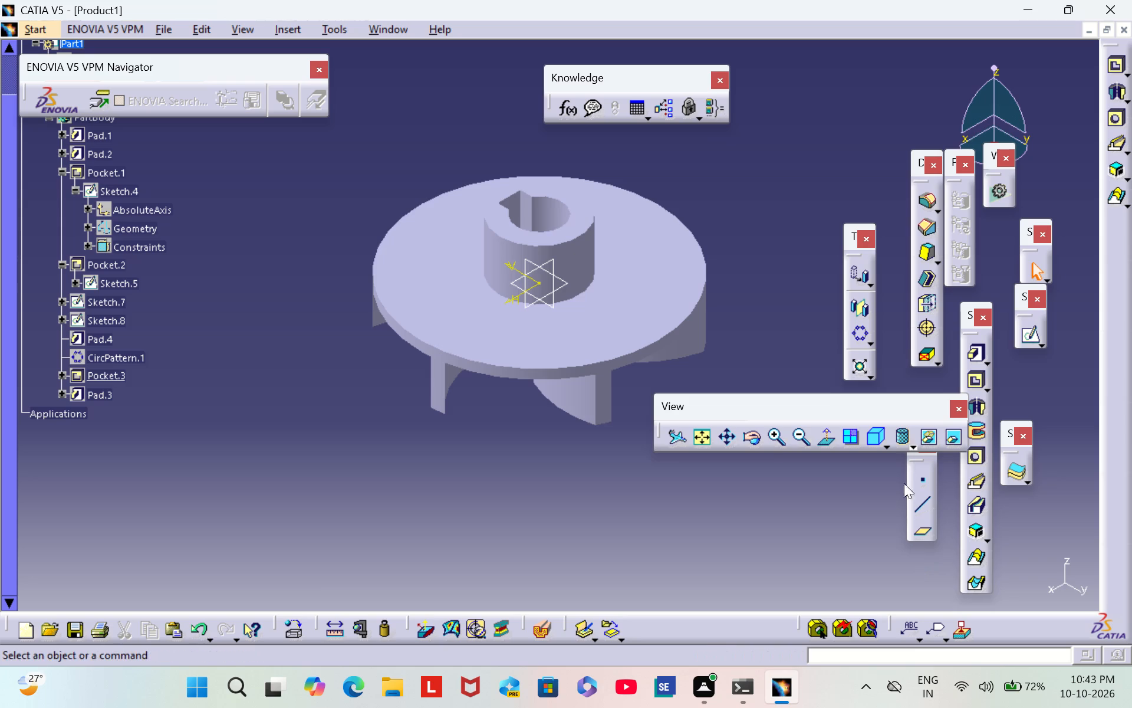
click(902, 432)
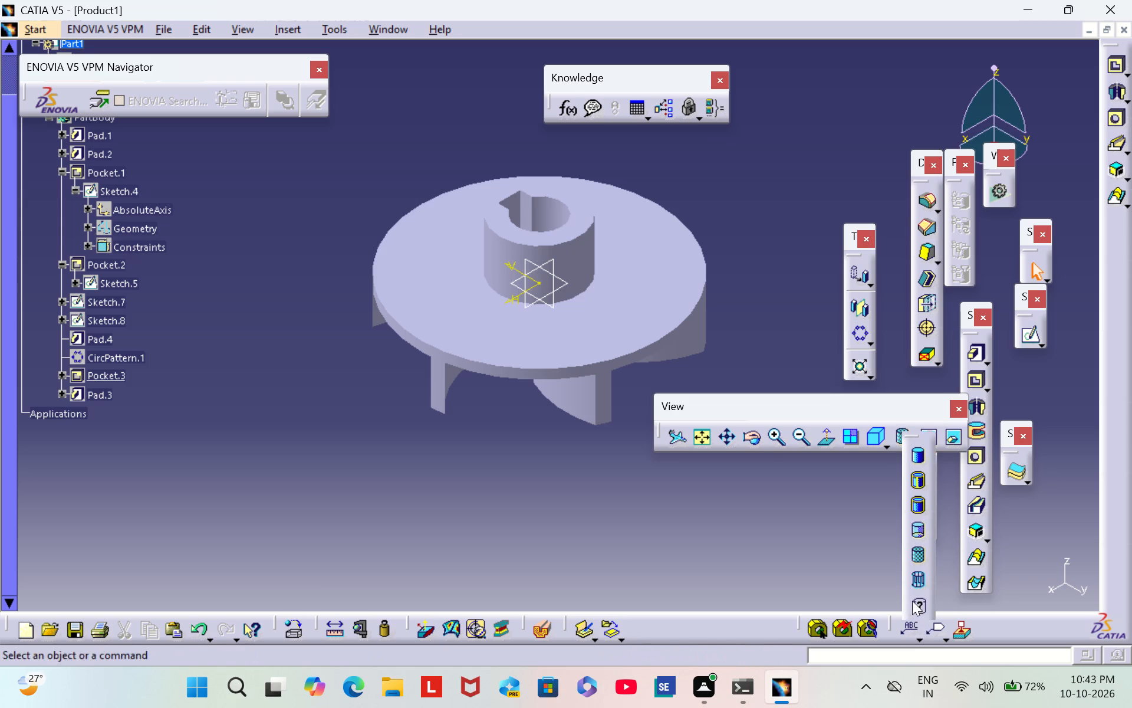
click(909, 581)
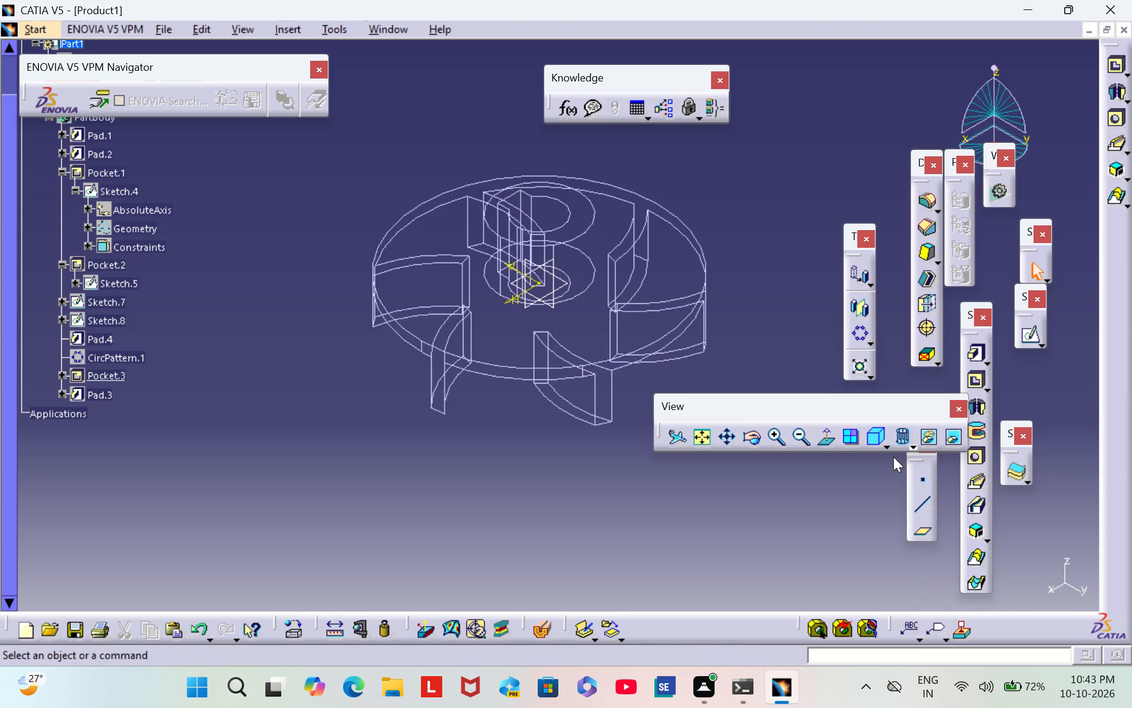
click(897, 442)
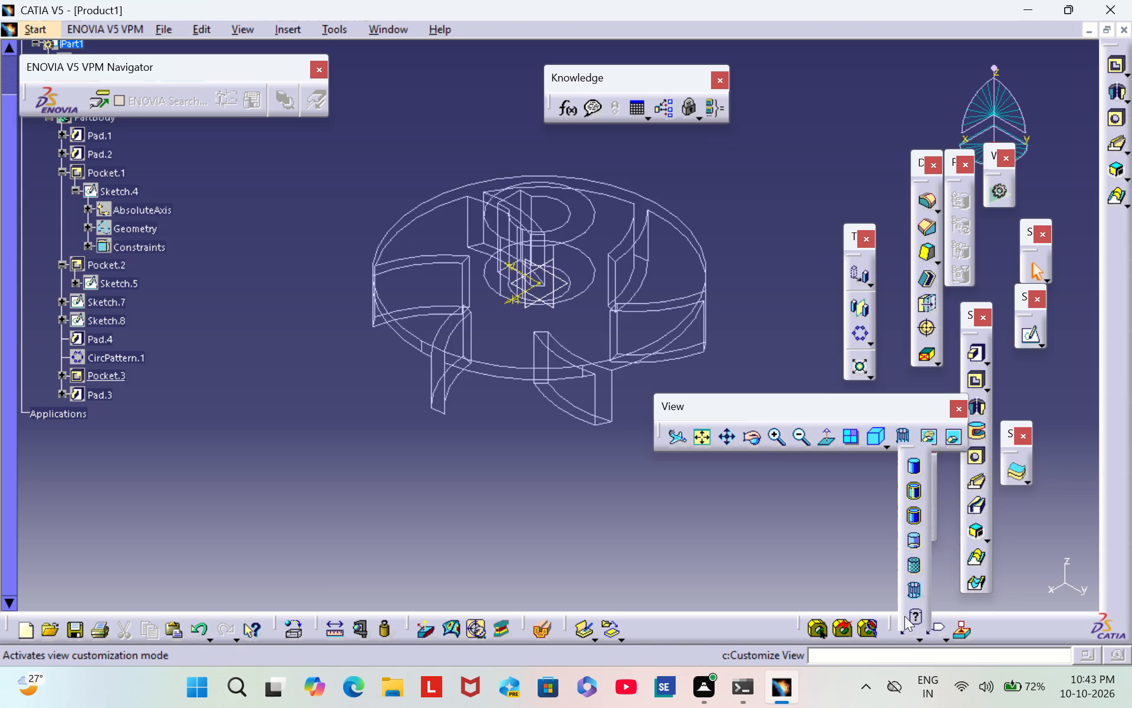
click(923, 608)
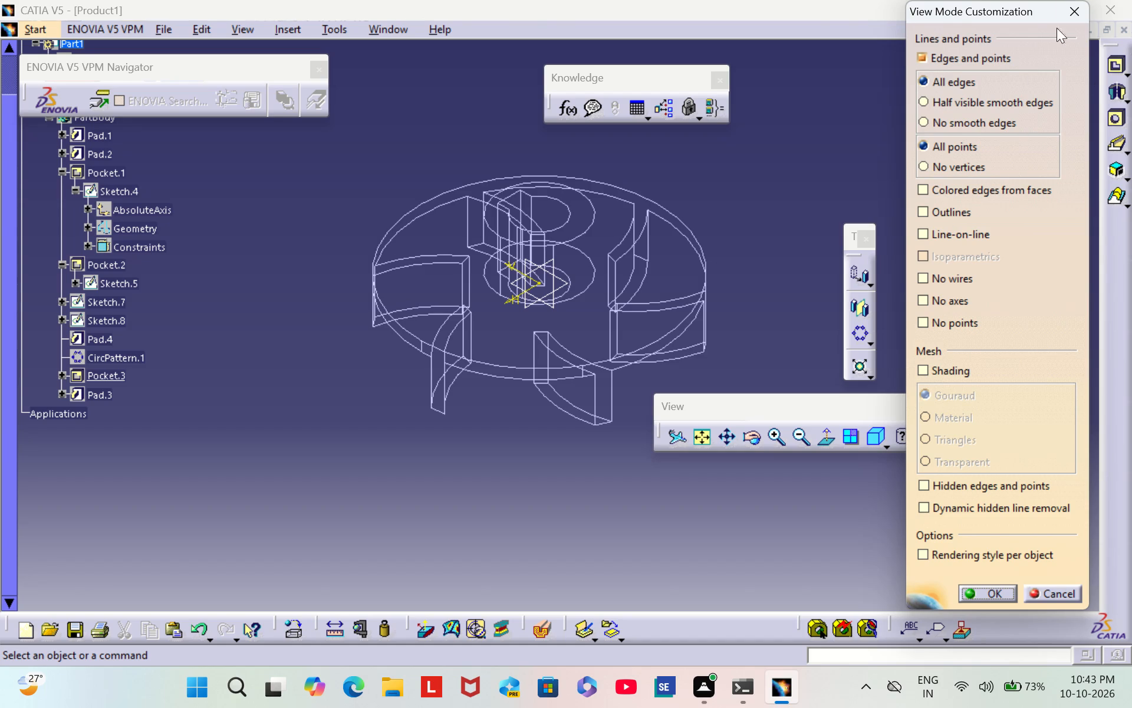
click(1075, 21)
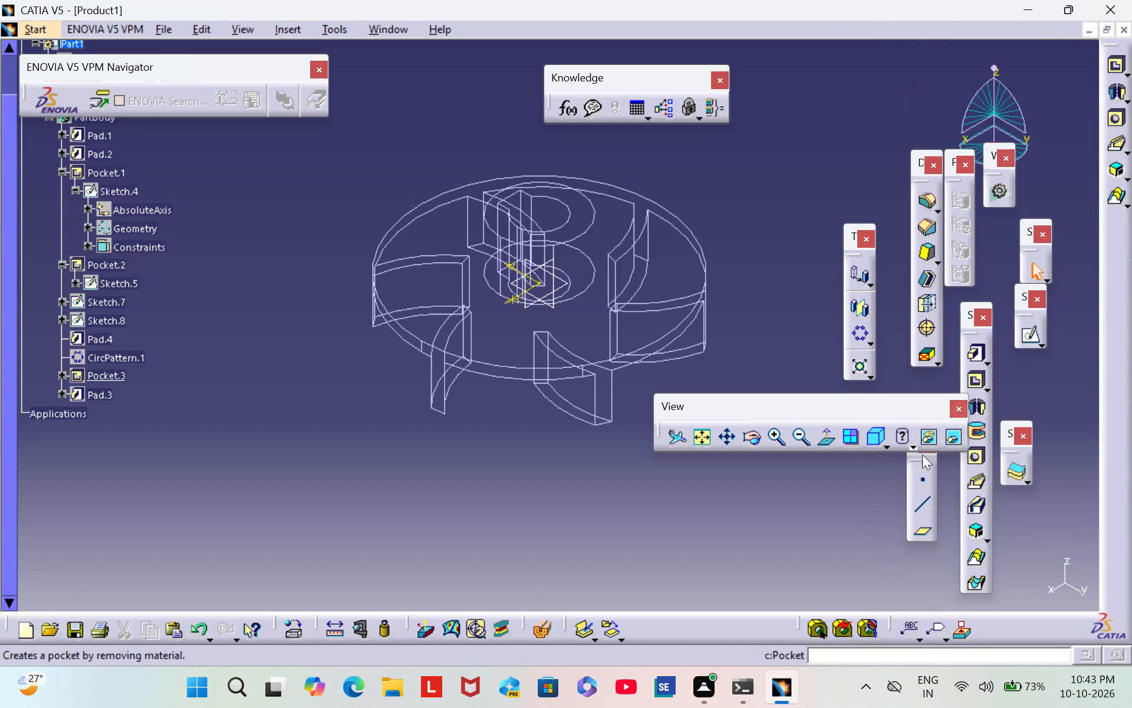
Set the part's display mode to Shading with Edges.
click(904, 438)
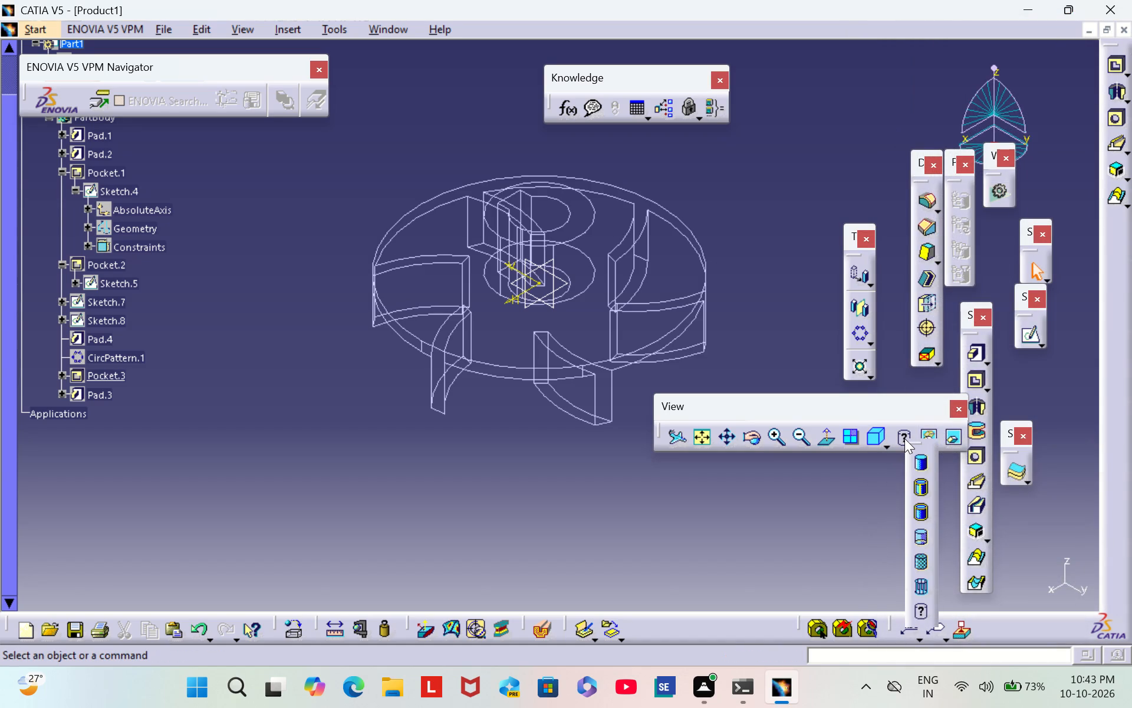
click(912, 493)
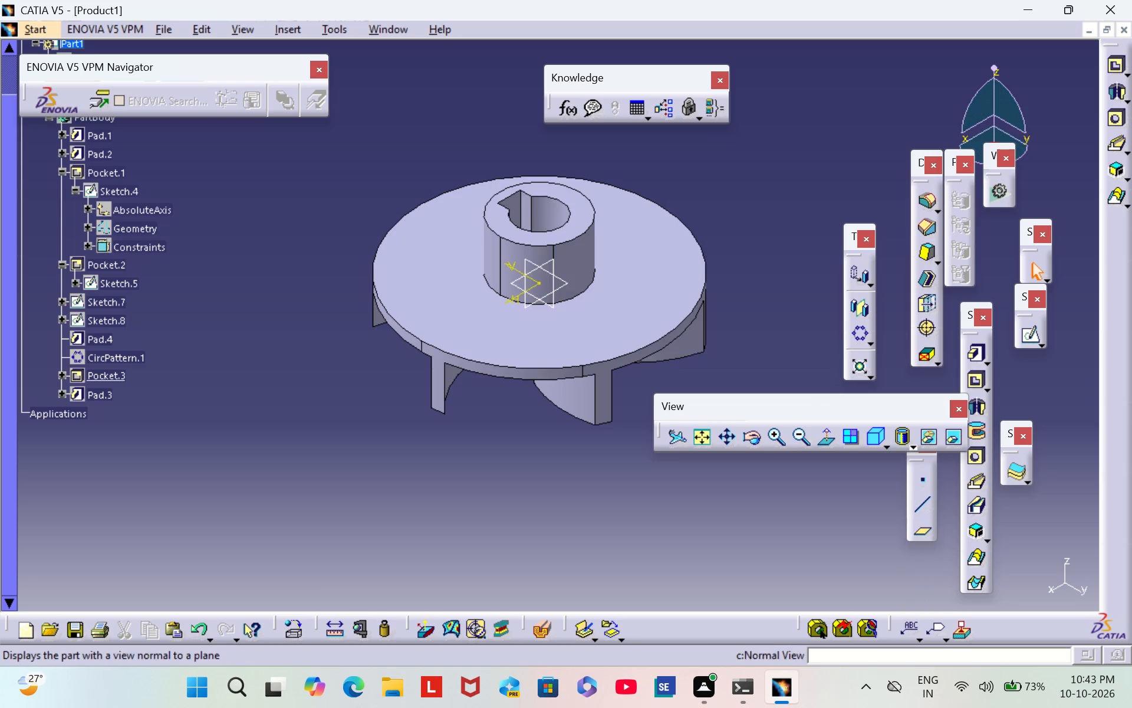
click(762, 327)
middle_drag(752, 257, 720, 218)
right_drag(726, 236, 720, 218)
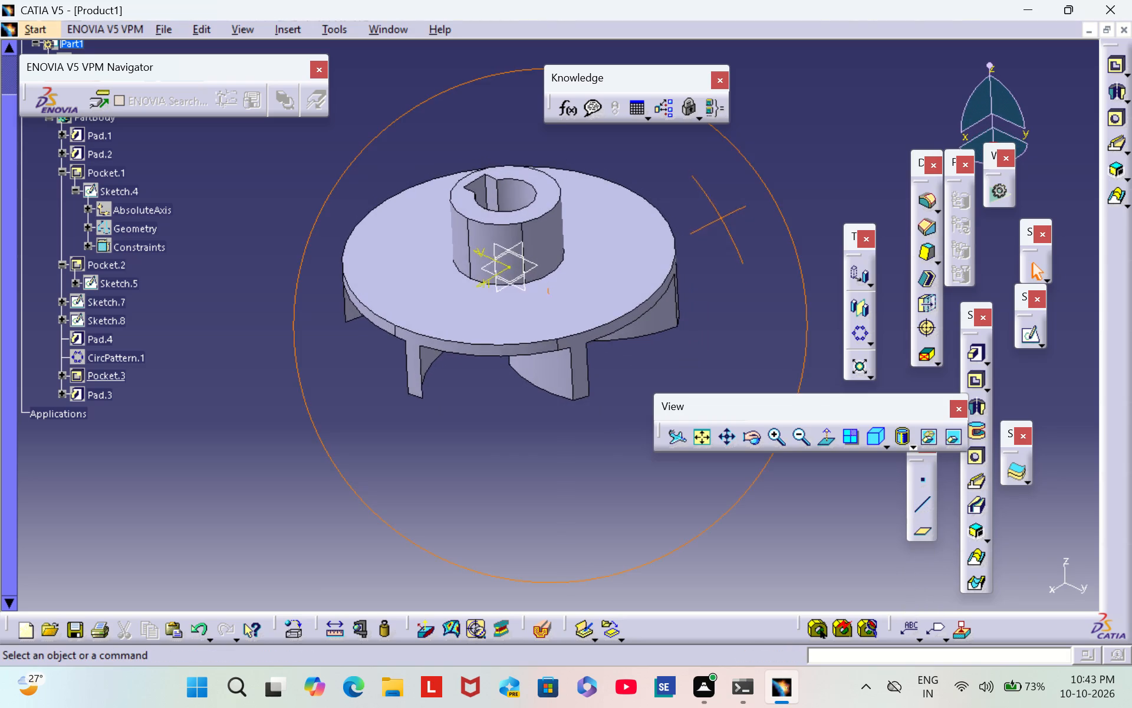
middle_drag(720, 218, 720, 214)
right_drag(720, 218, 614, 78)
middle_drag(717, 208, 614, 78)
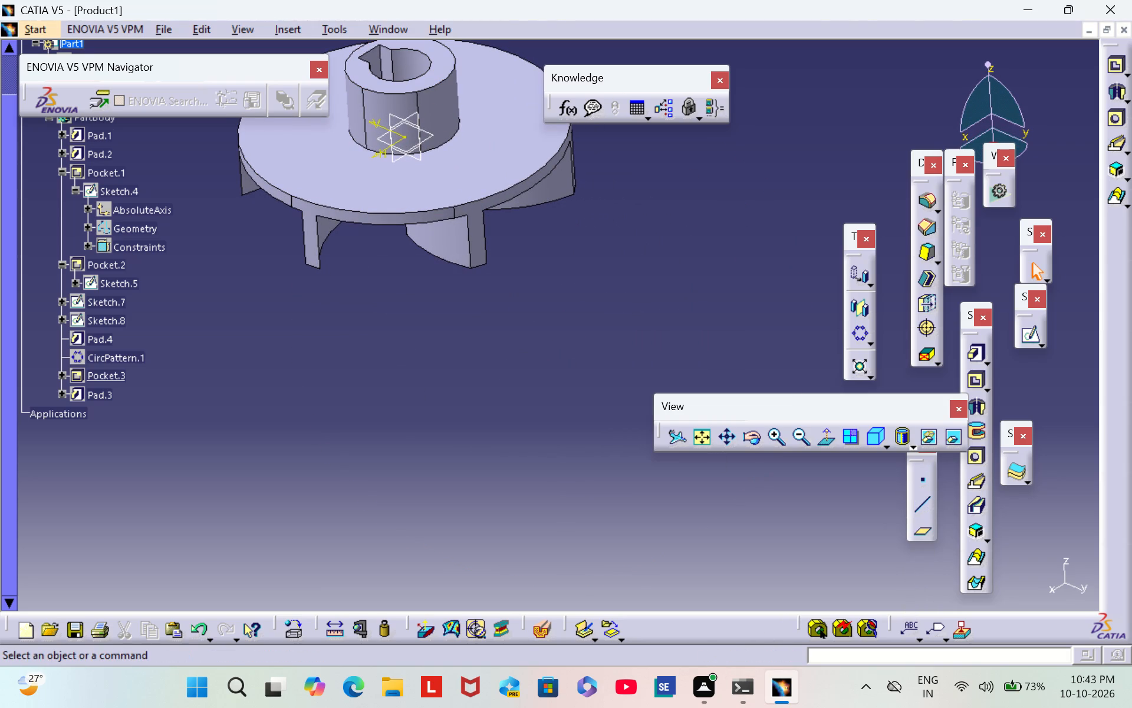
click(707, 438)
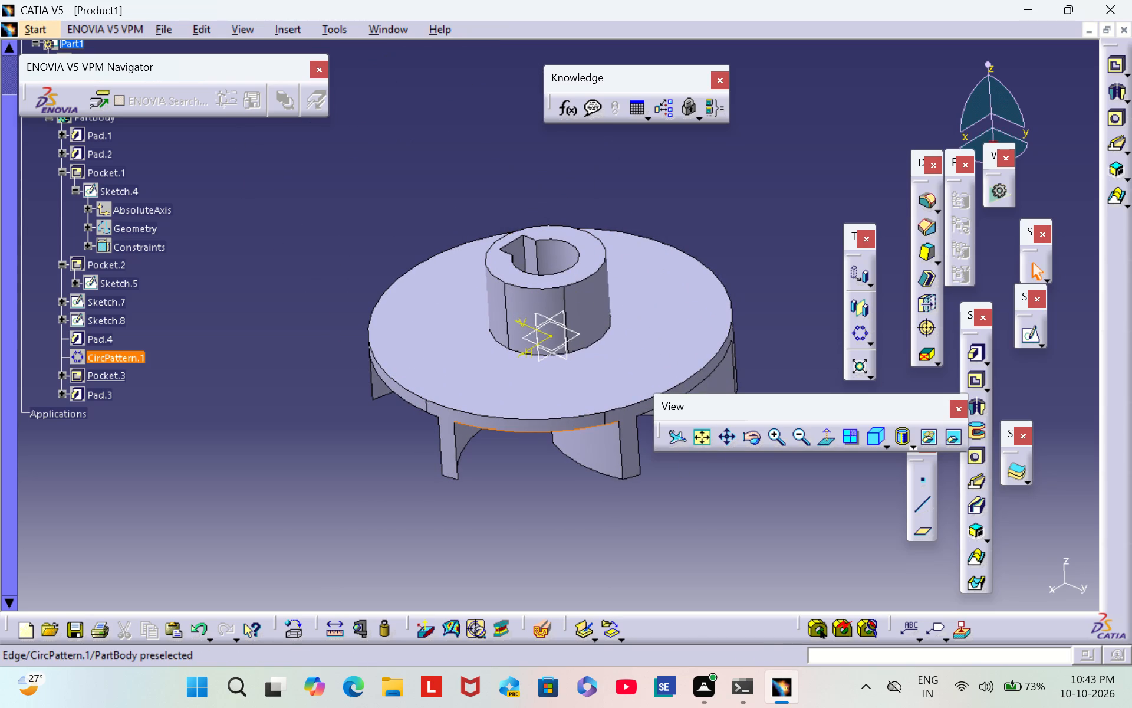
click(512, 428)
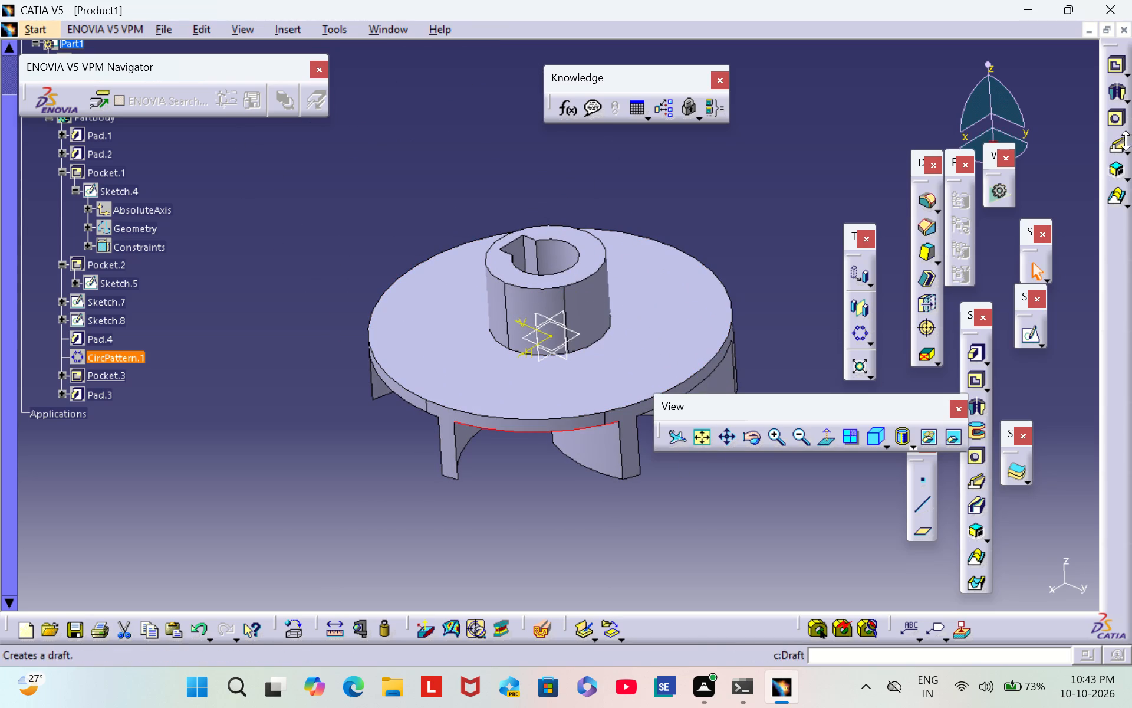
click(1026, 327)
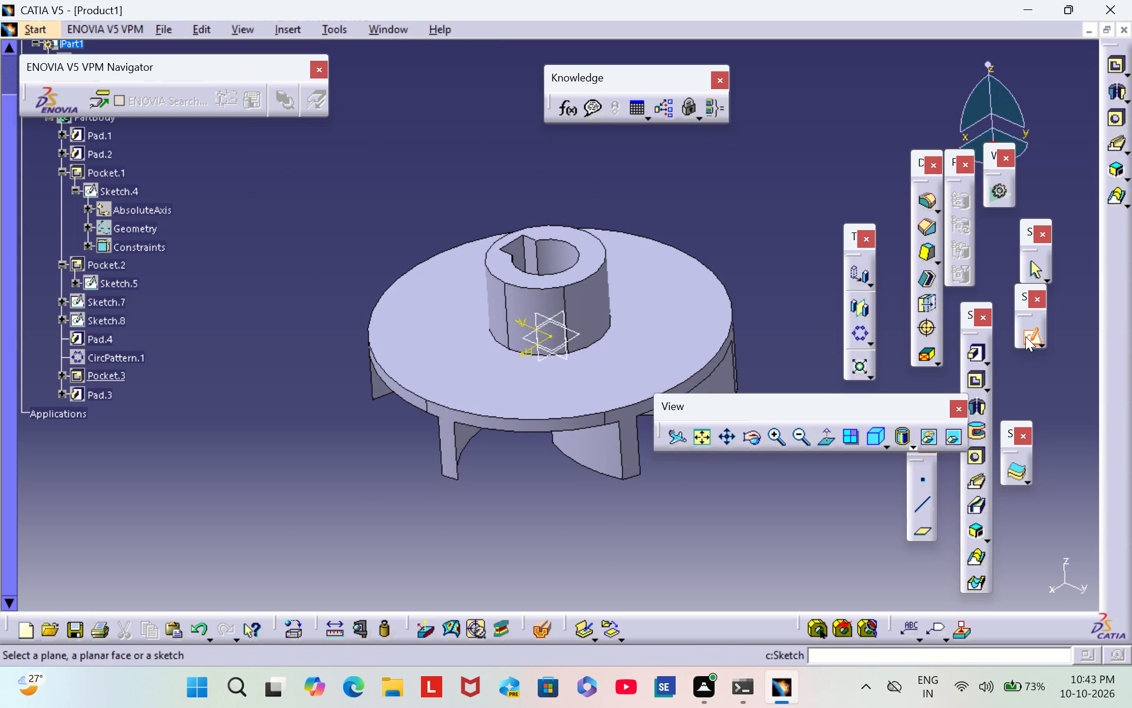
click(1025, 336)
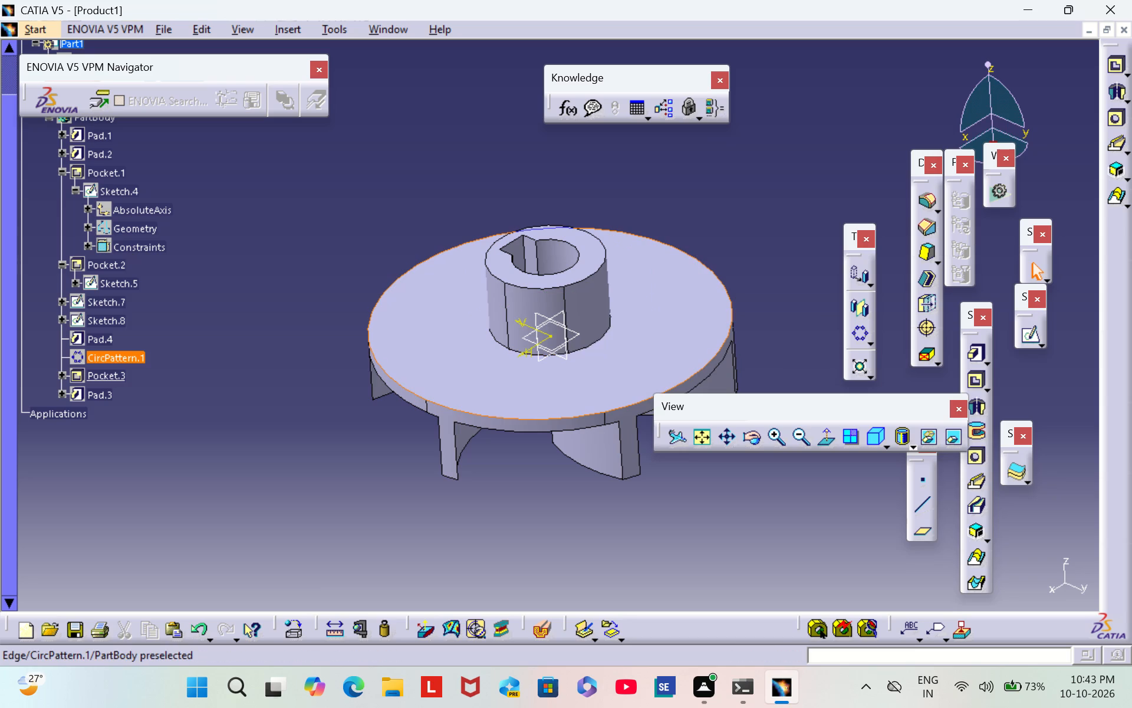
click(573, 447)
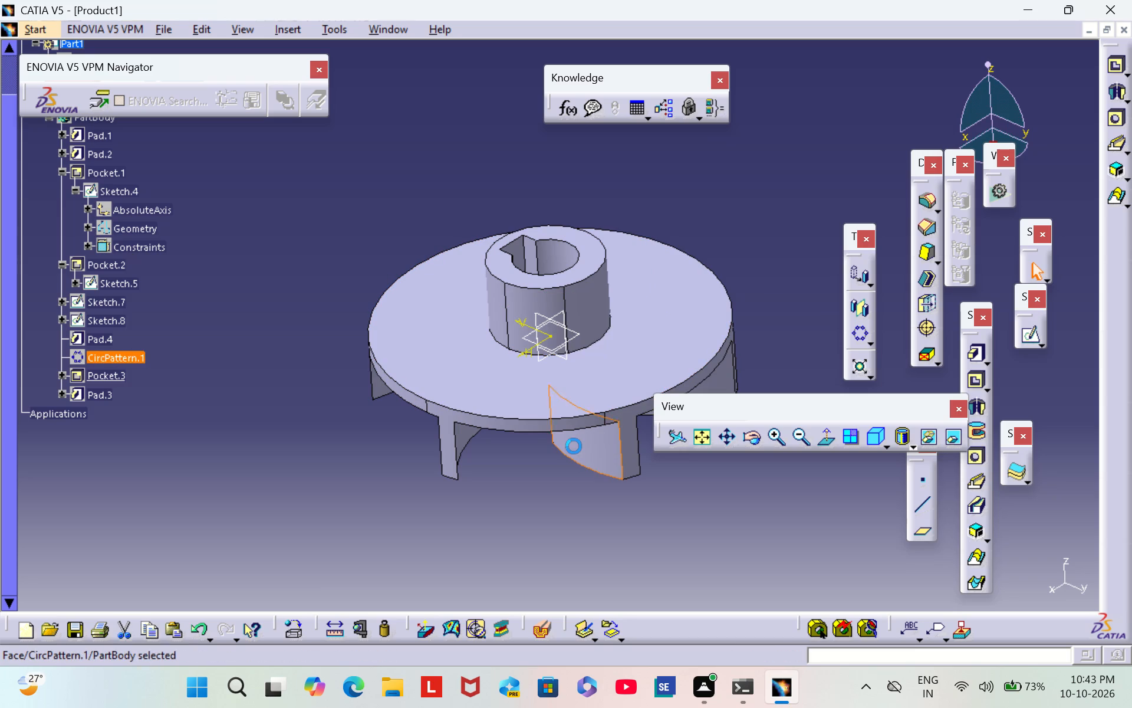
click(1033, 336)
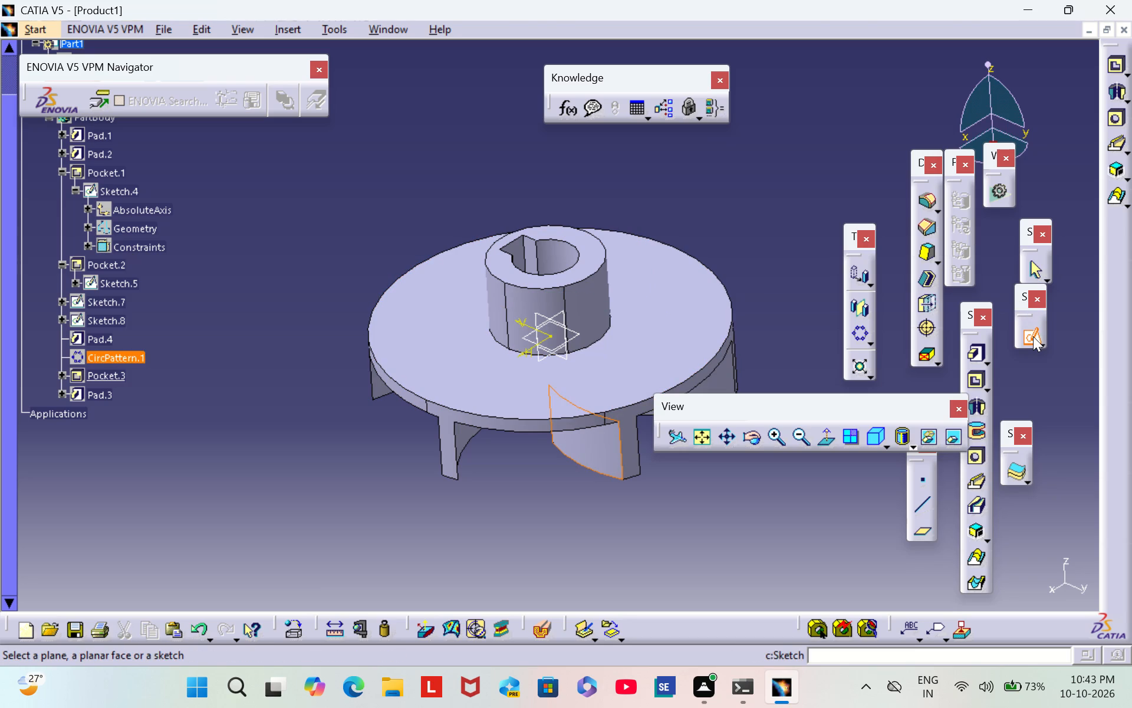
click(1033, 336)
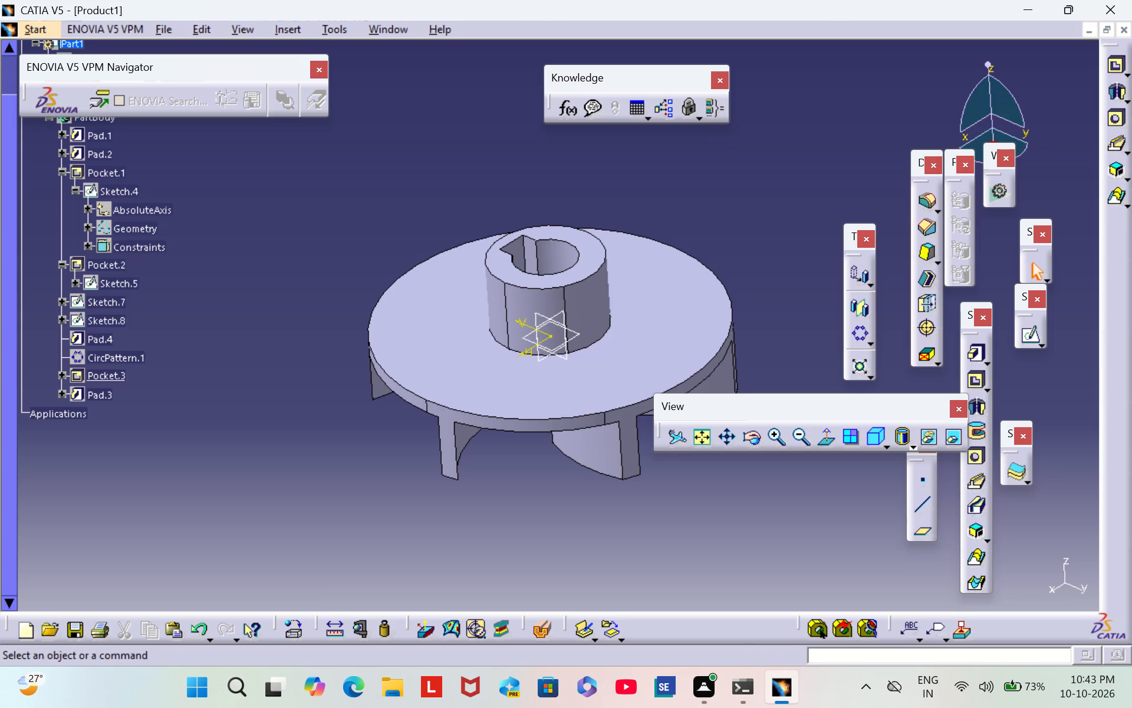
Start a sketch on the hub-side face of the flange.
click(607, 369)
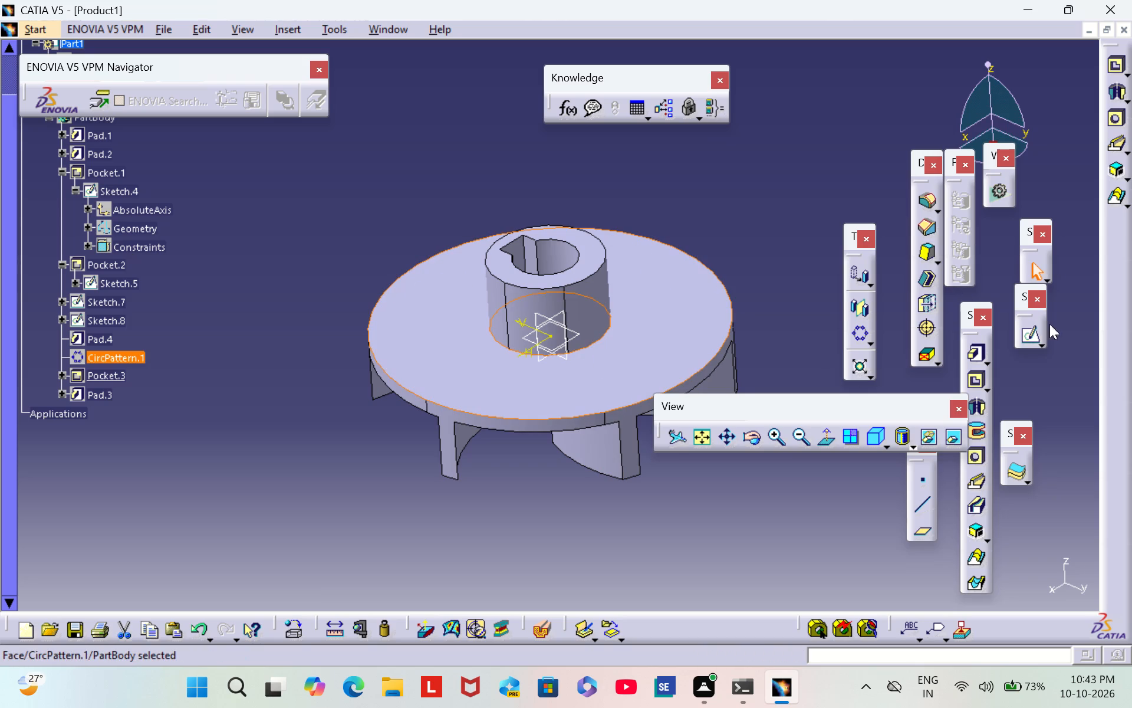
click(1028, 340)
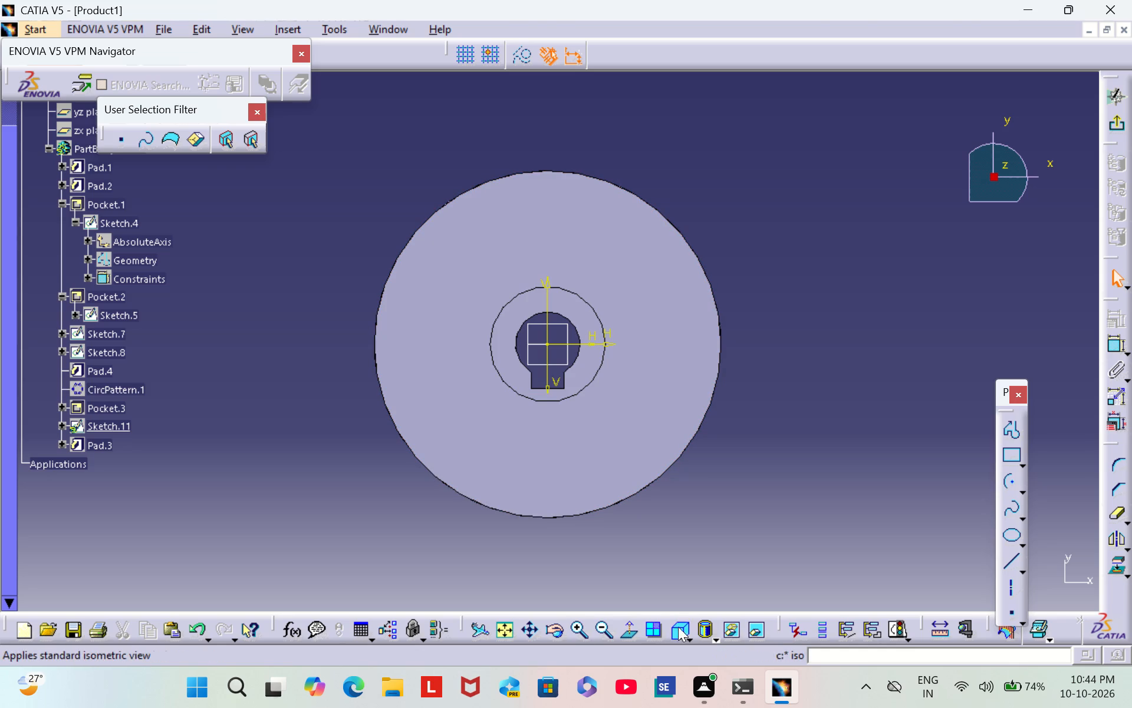
Examine the hub, keyed bore and vanes from both sides of the flange, starting from an isometric view.
click(677, 645)
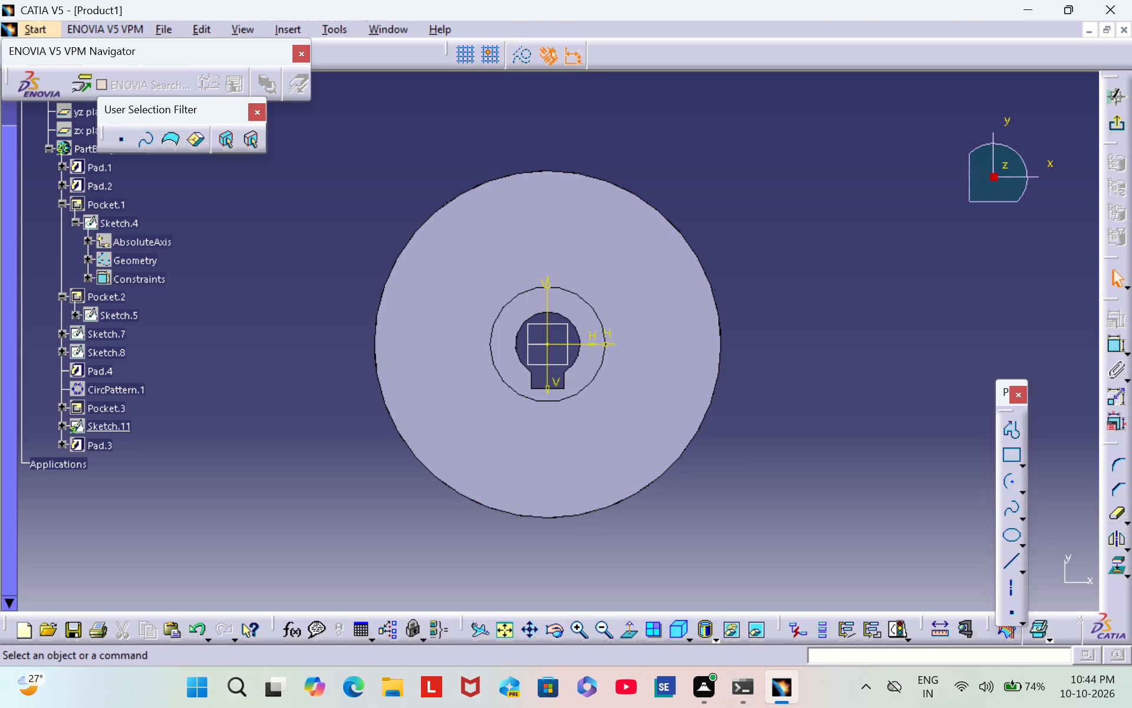
click(667, 631)
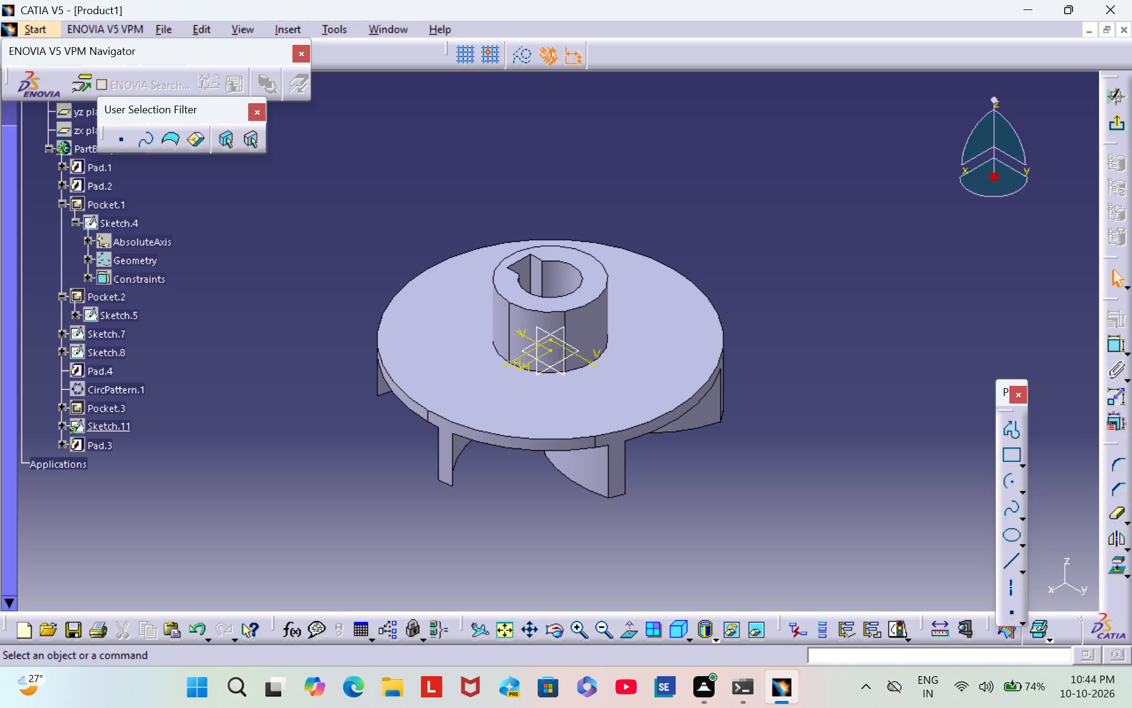
middle_click(734, 294)
right_drag(734, 294, 855, 342)
middle_drag(735, 290, 571, 28)
middle_drag(567, 27, 855, 343)
middle_click(851, 340)
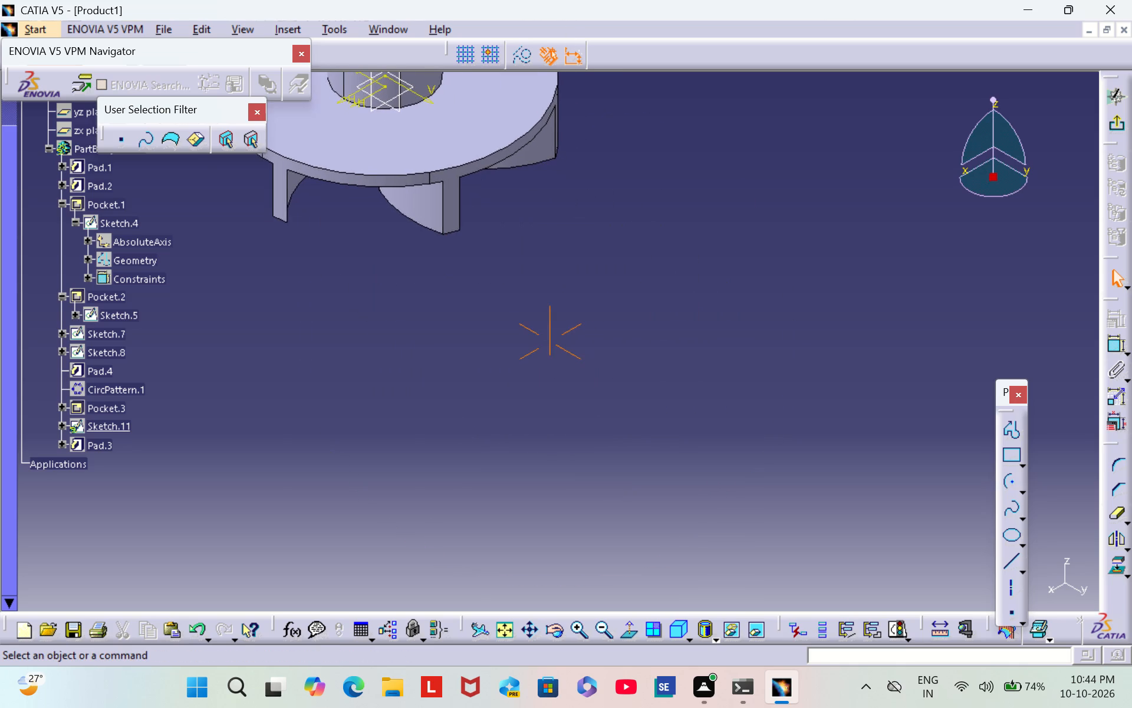
middle_drag(402, 99, 592, 291)
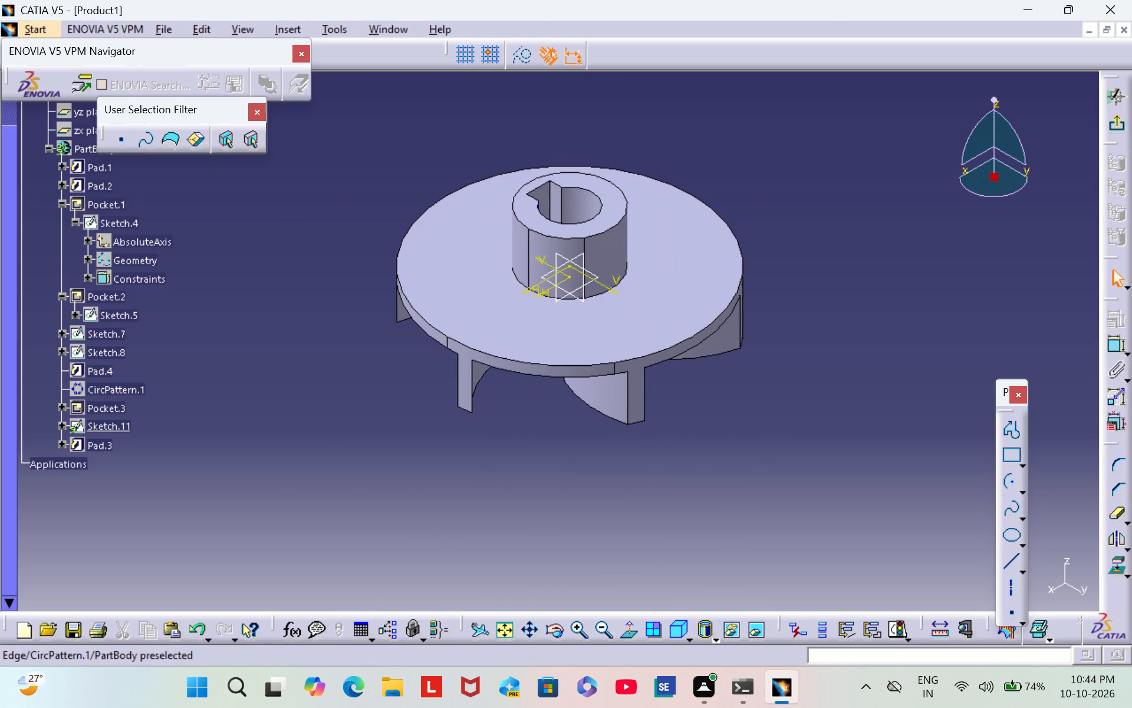
middle_drag(795, 289, 330, 395)
right_drag(795, 289, 330, 395)
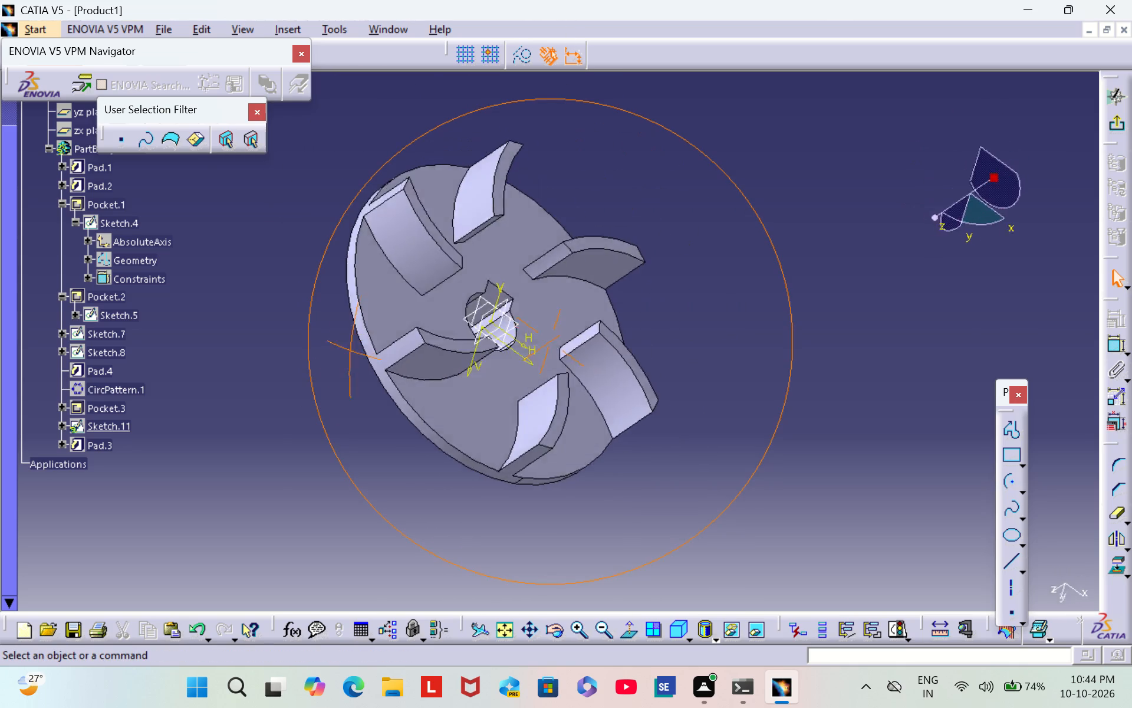
right_drag(330, 395, 284, 407)
middle_drag(330, 395, 265, 405)
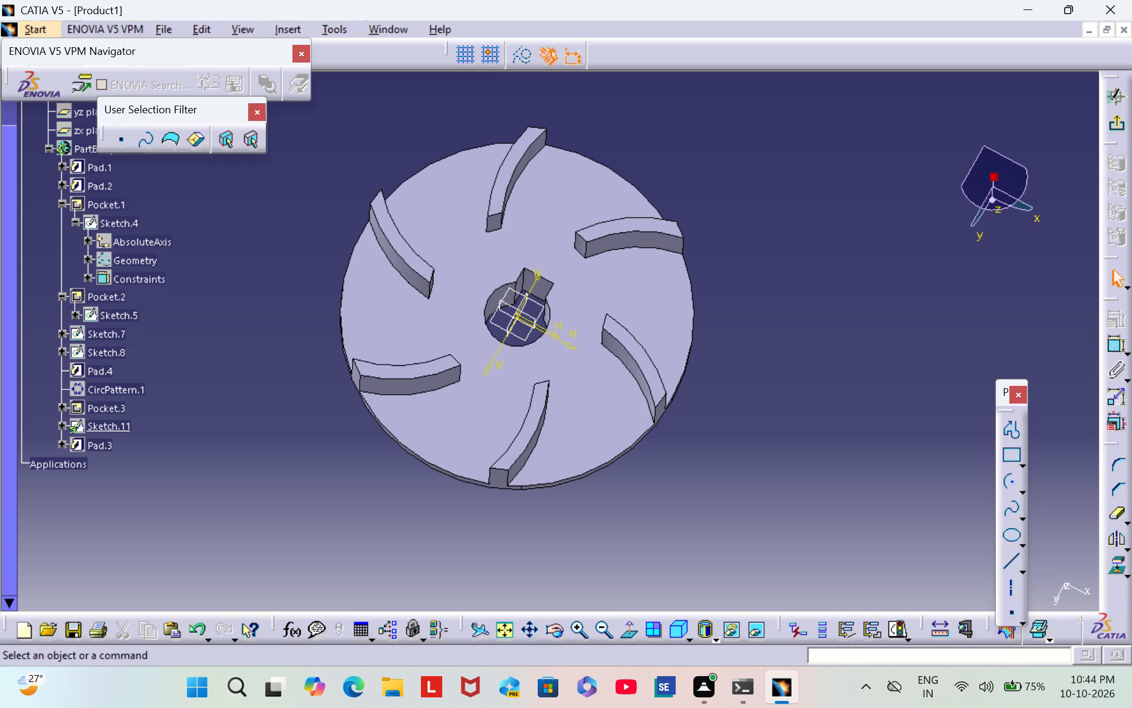
click(751, 335)
scroll(750, 333, down, 1)
middle_drag(750, 333, 726, 330)
right_drag(750, 332, 726, 330)
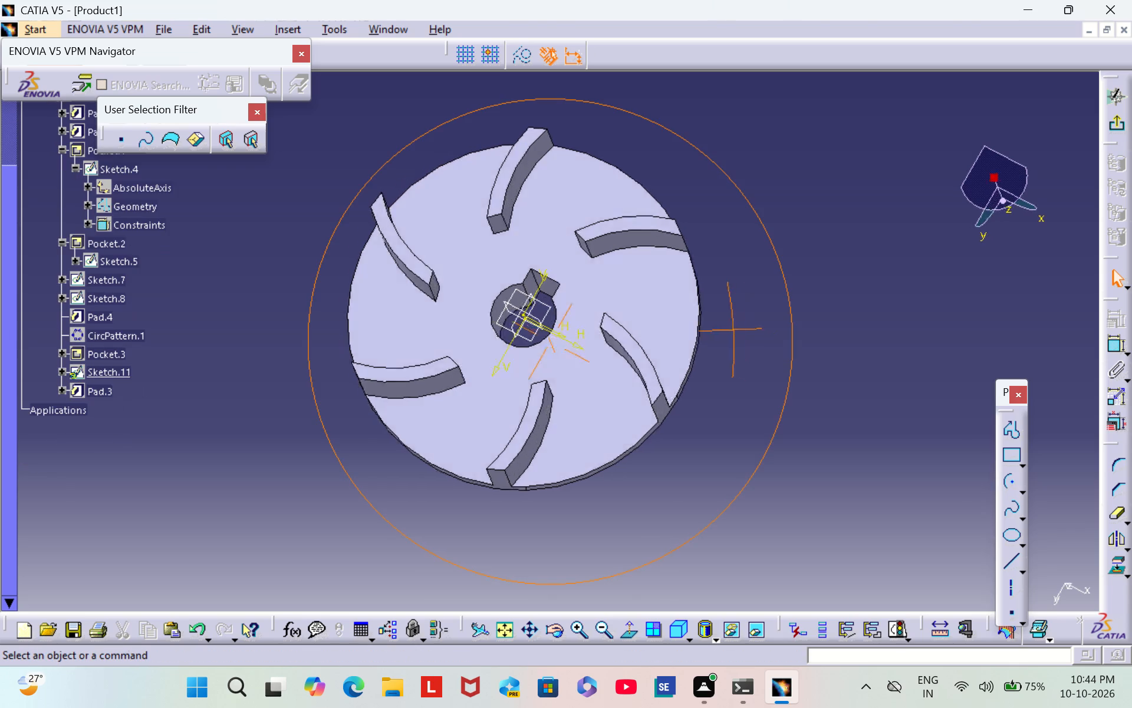
middle_drag(726, 330, 328, 314)
right_drag(726, 330, 328, 314)
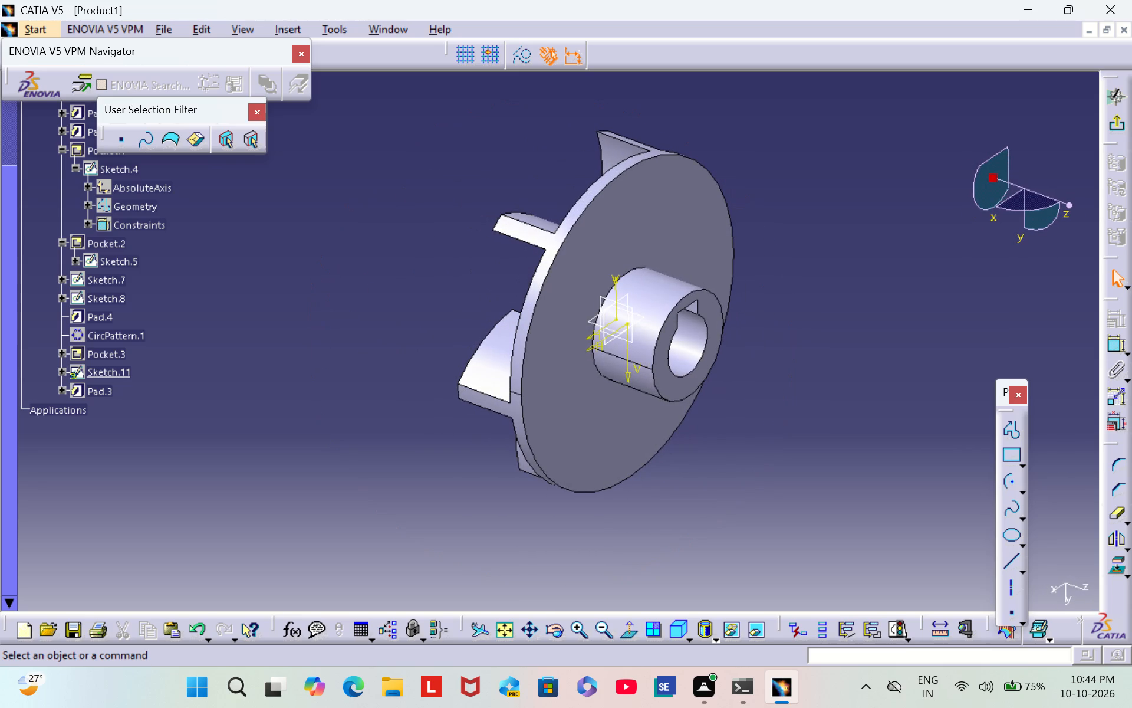
click(627, 282)
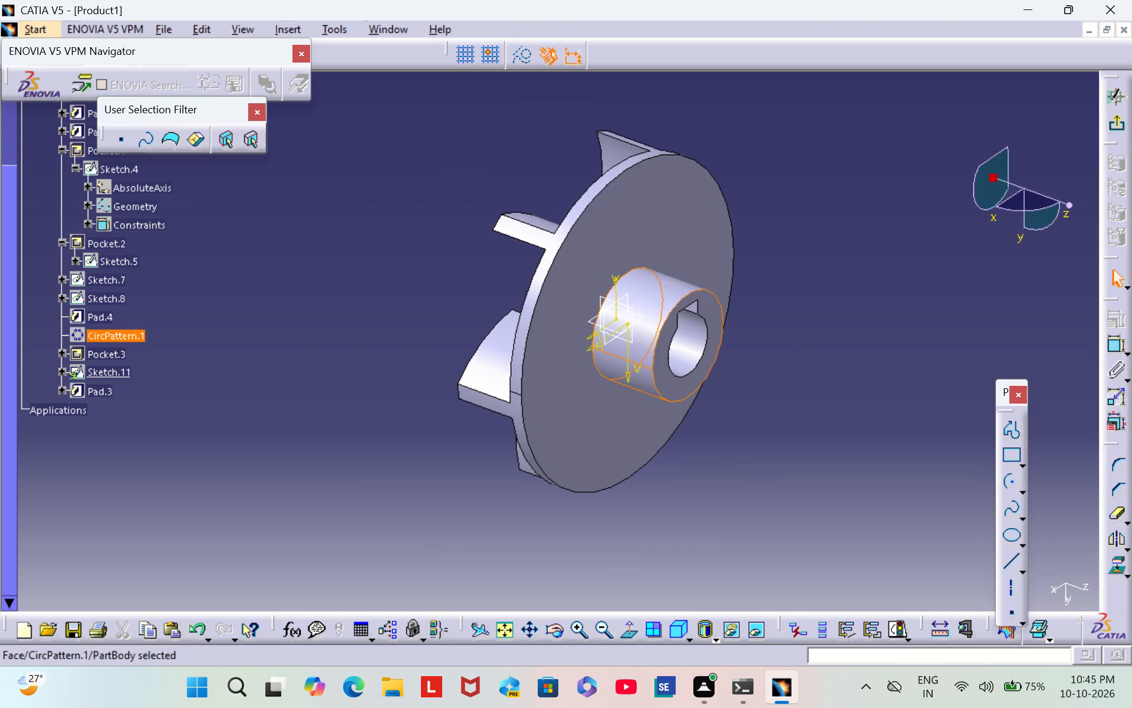
key(Escape)
key(Escape)
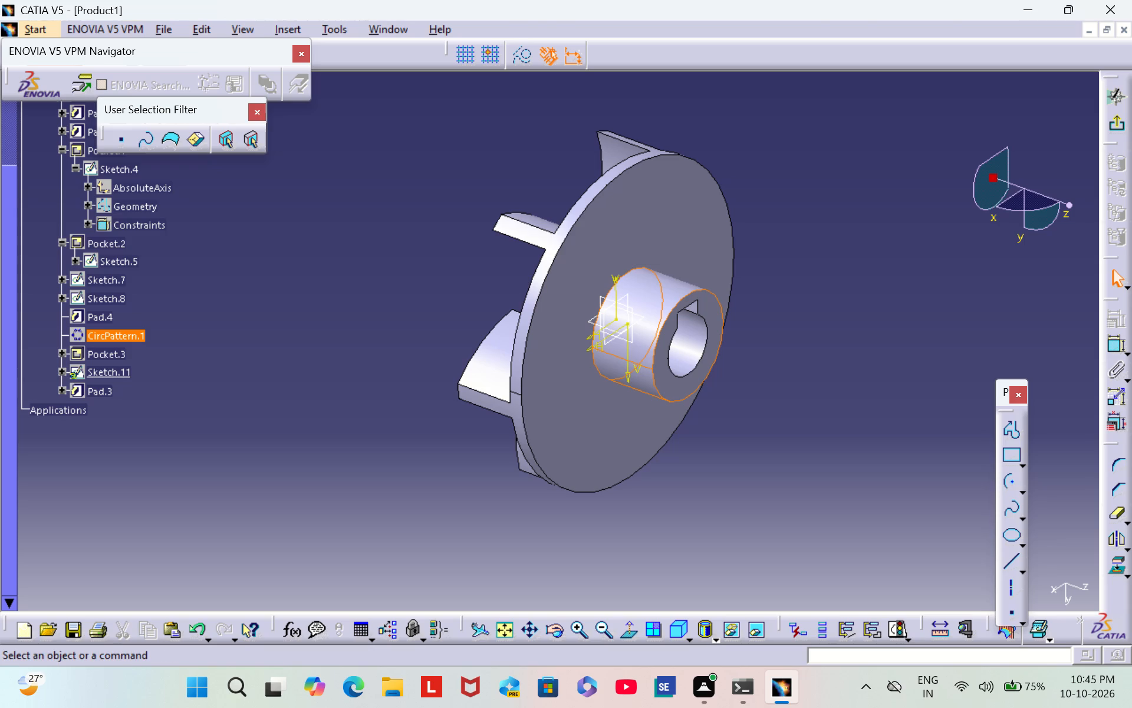
middle_drag(813, 365, 764, 244)
scroll(803, 357, down, 1)
right_drag(788, 348, 764, 244)
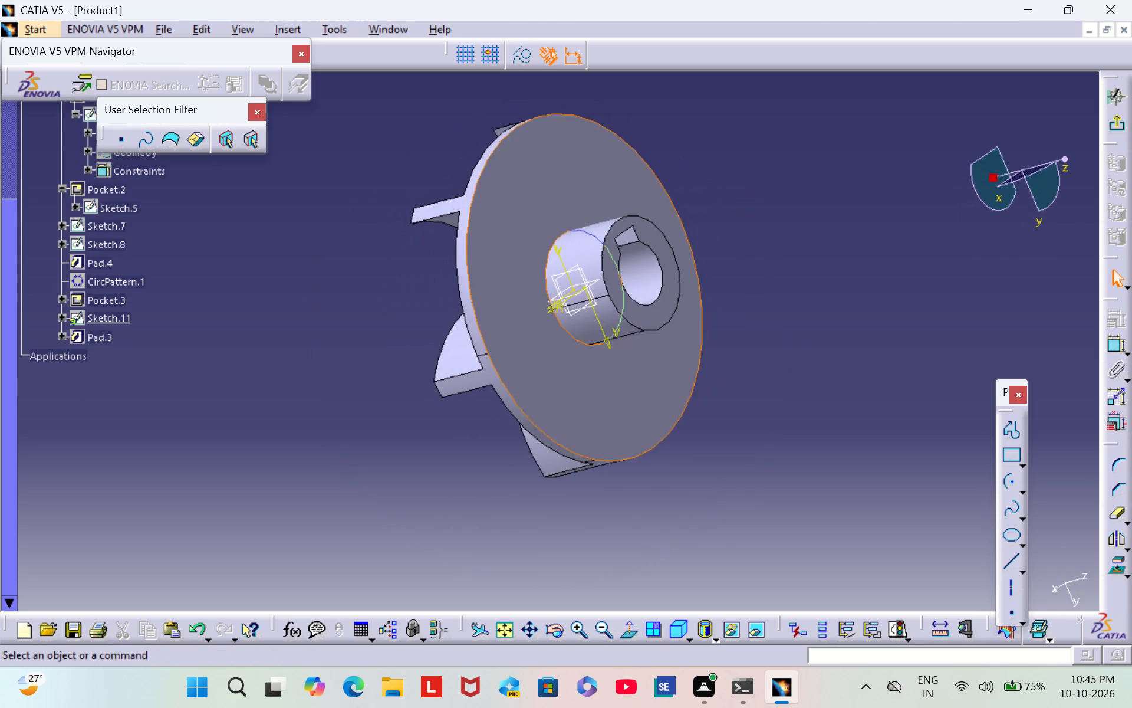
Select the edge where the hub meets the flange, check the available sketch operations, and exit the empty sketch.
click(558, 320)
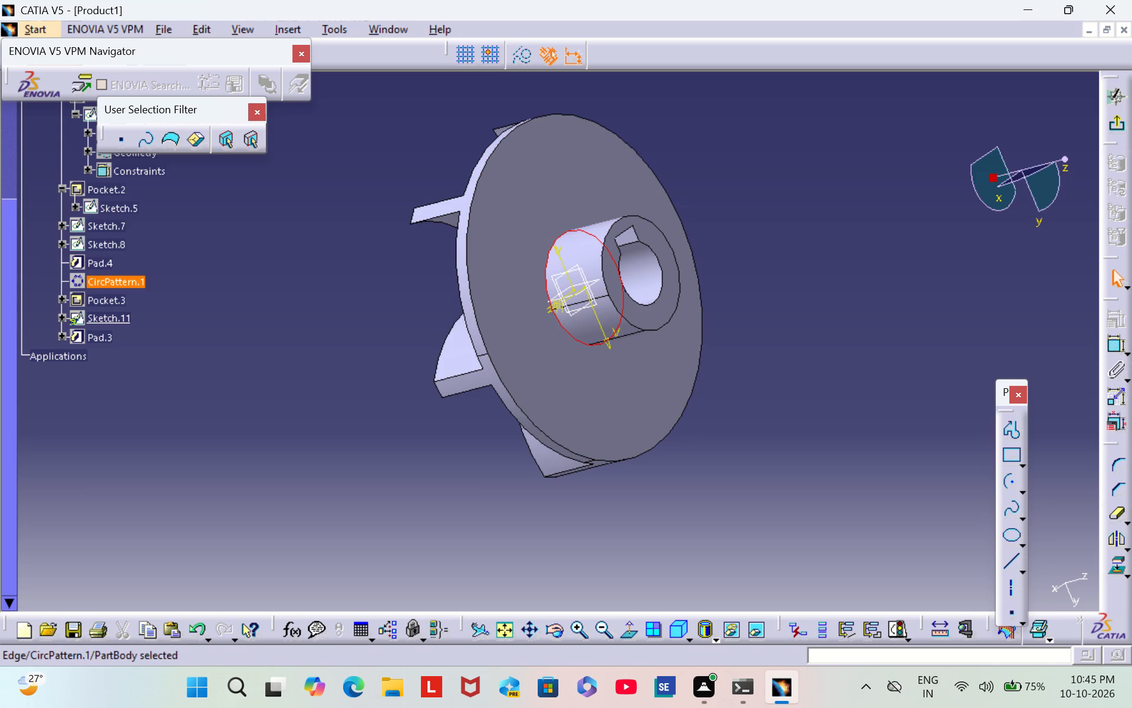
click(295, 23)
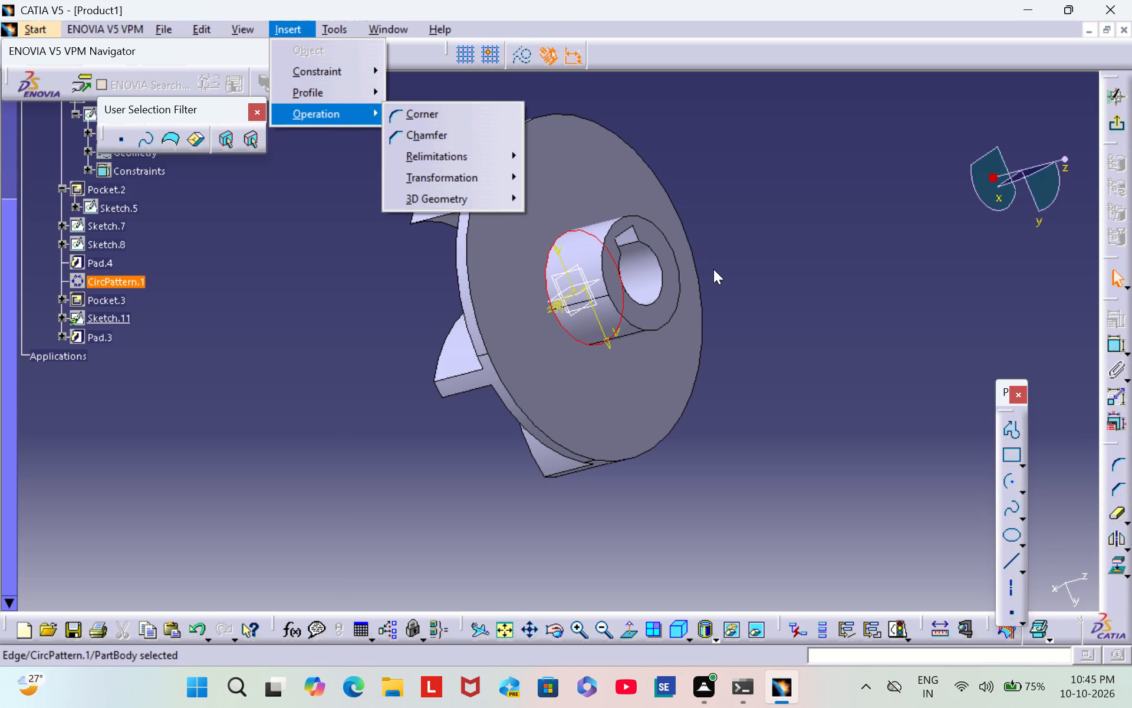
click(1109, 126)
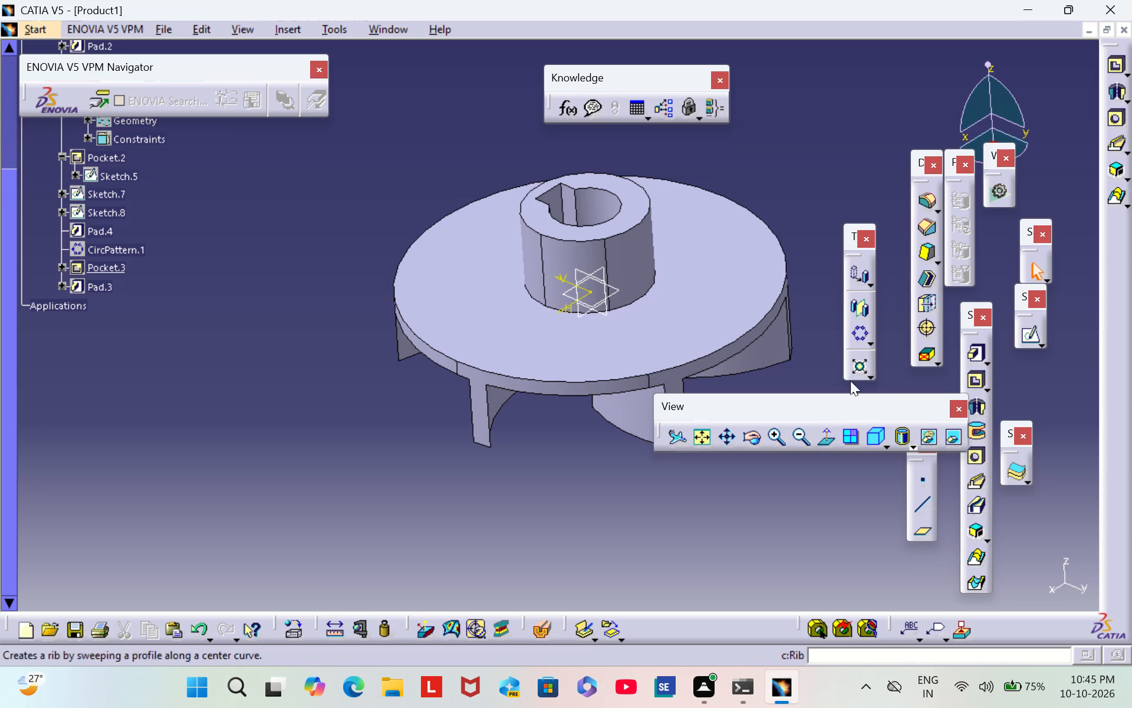
Fillet the edge where the hub meets the flange with a 6 mm radius, using tangency selection.
click(635, 297)
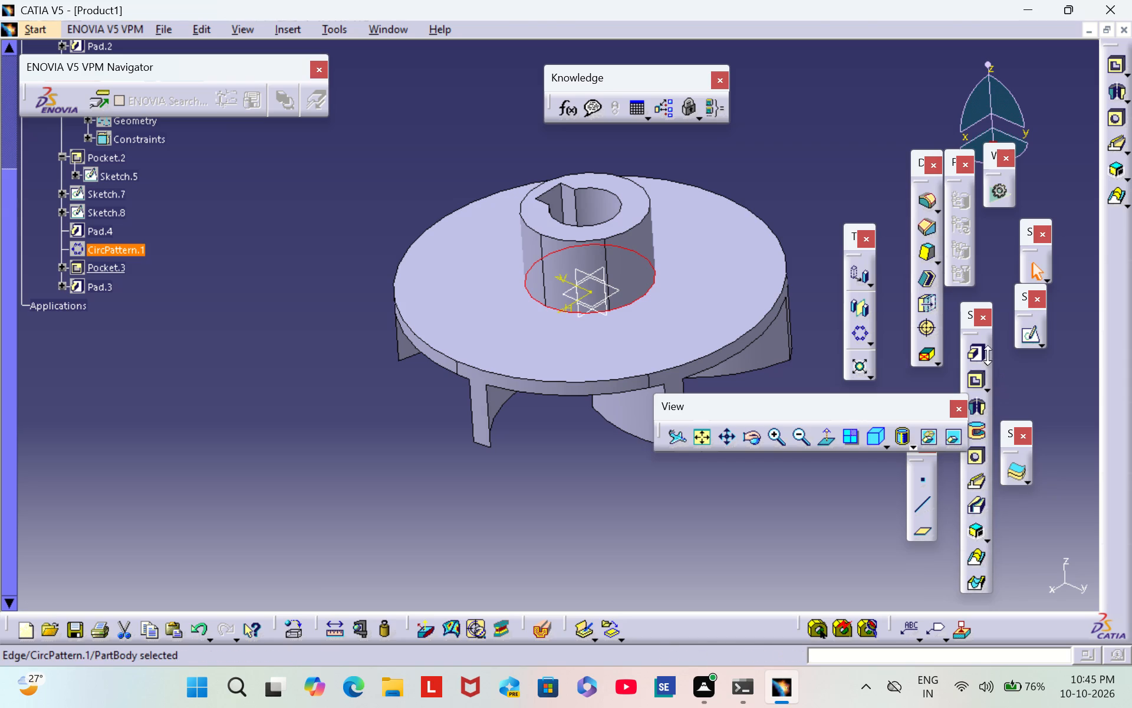
click(932, 202)
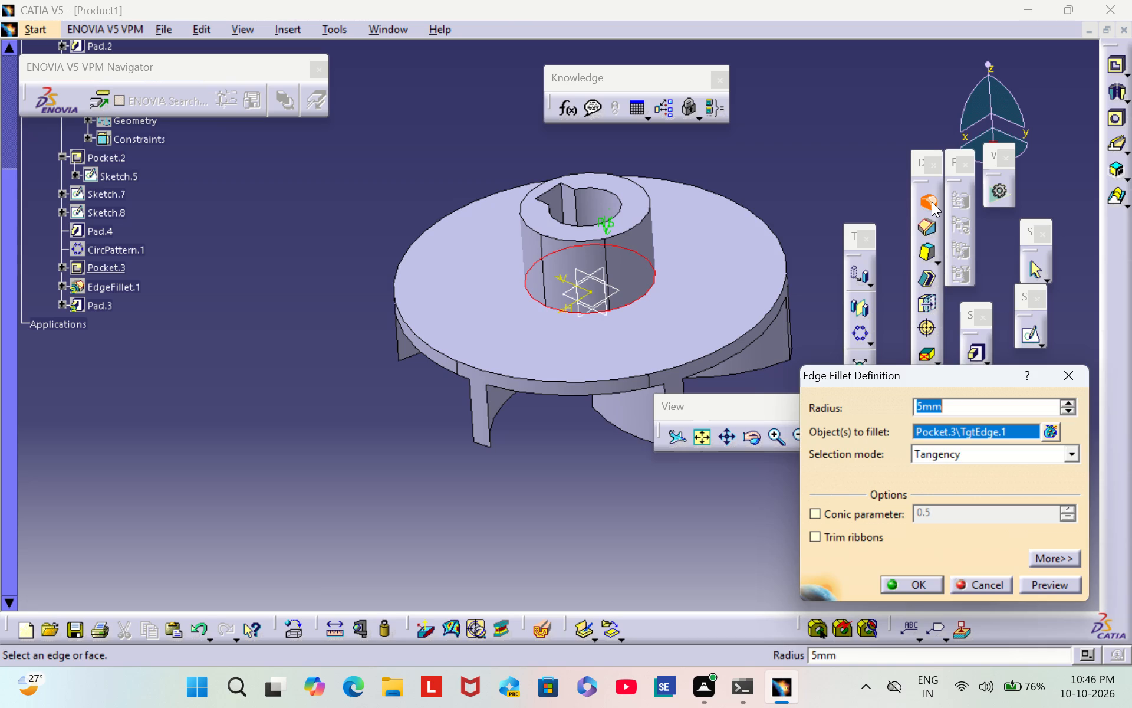
key(BackSpace)
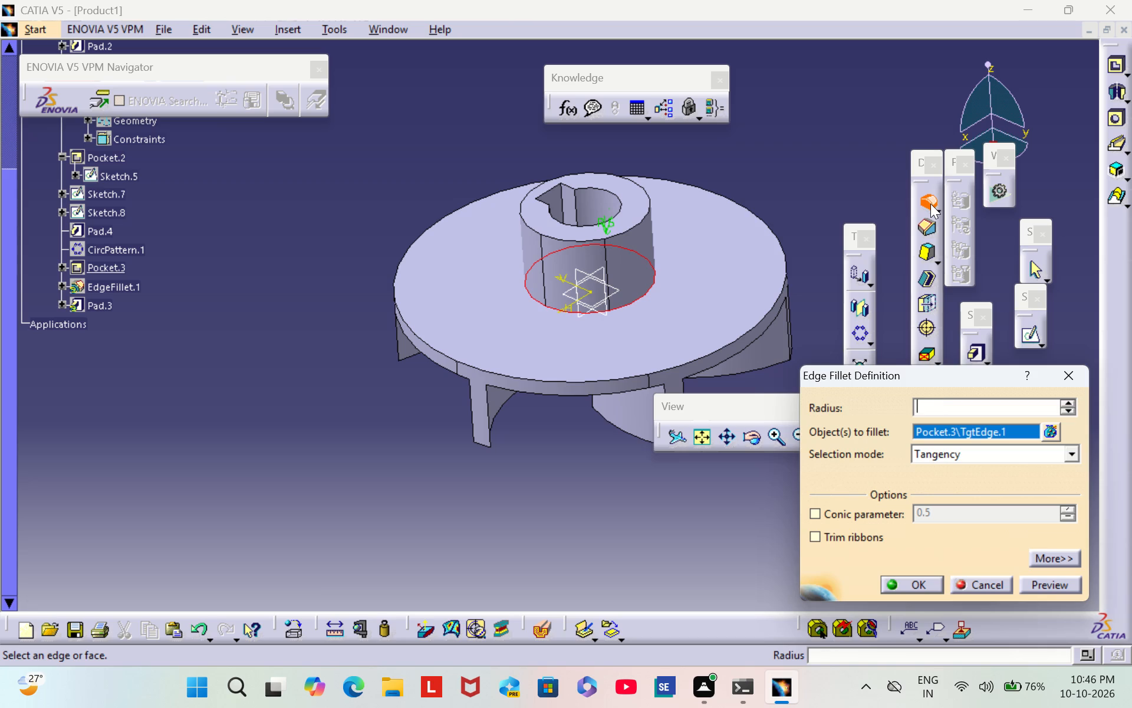
key(6)
click(906, 586)
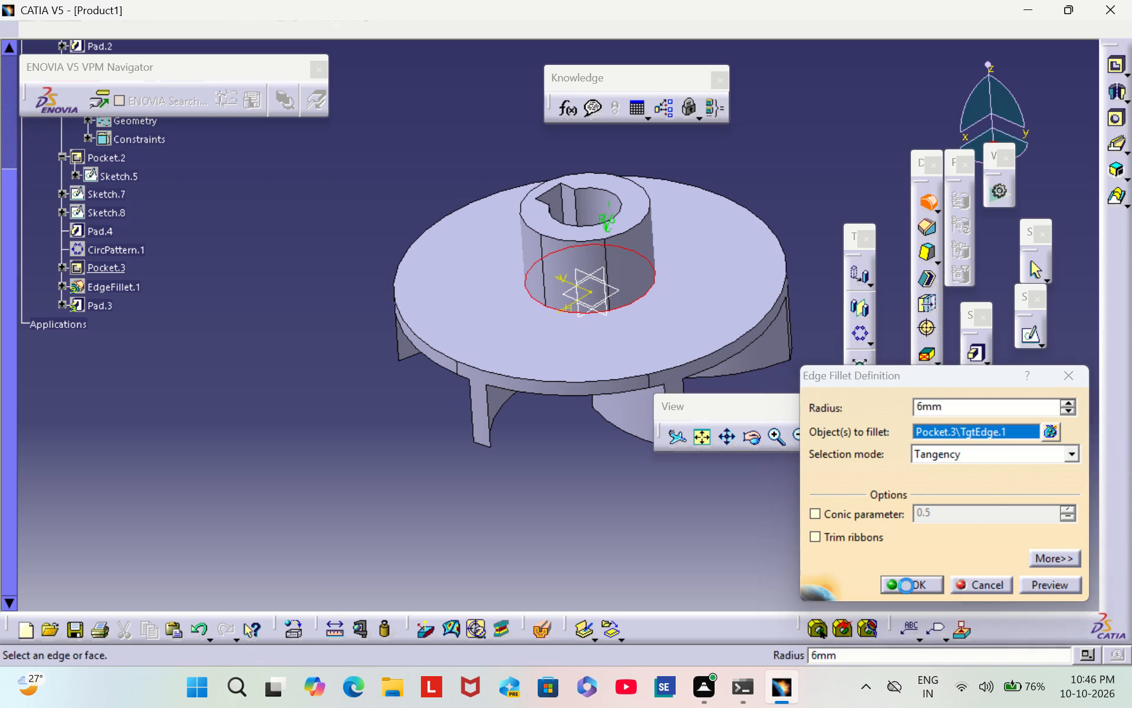
click(376, 426)
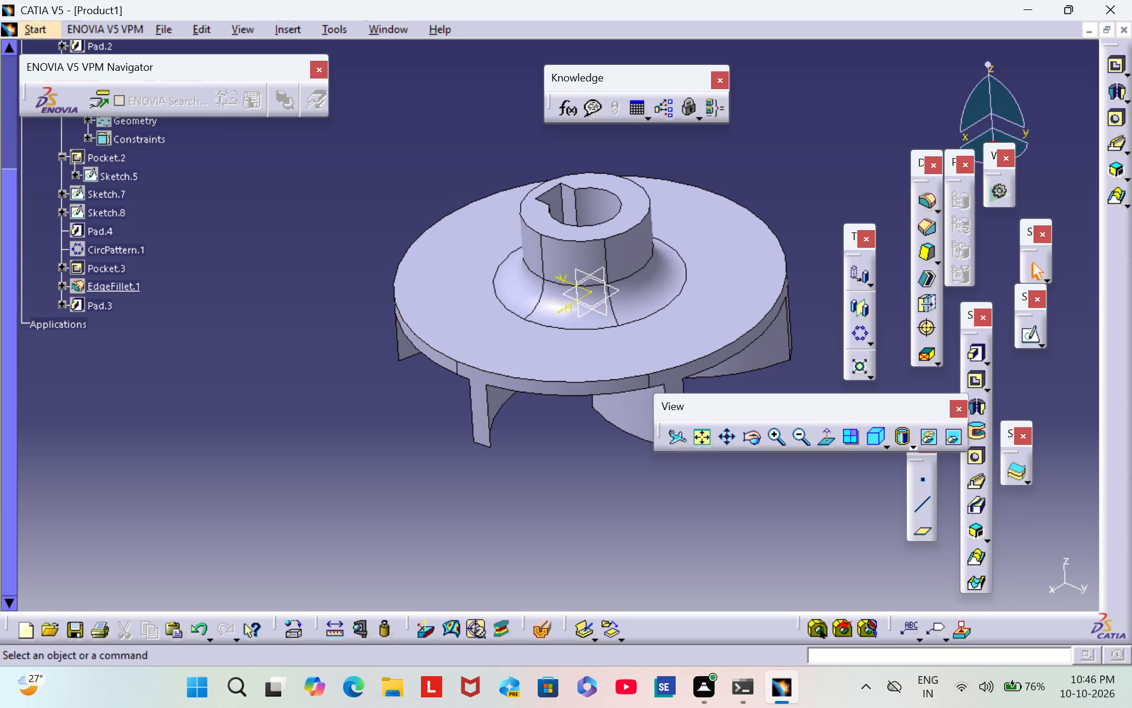
Examine the filleted hub base and the curved vanes from both sides of the impeller.
right_drag(802, 226, 771, 227)
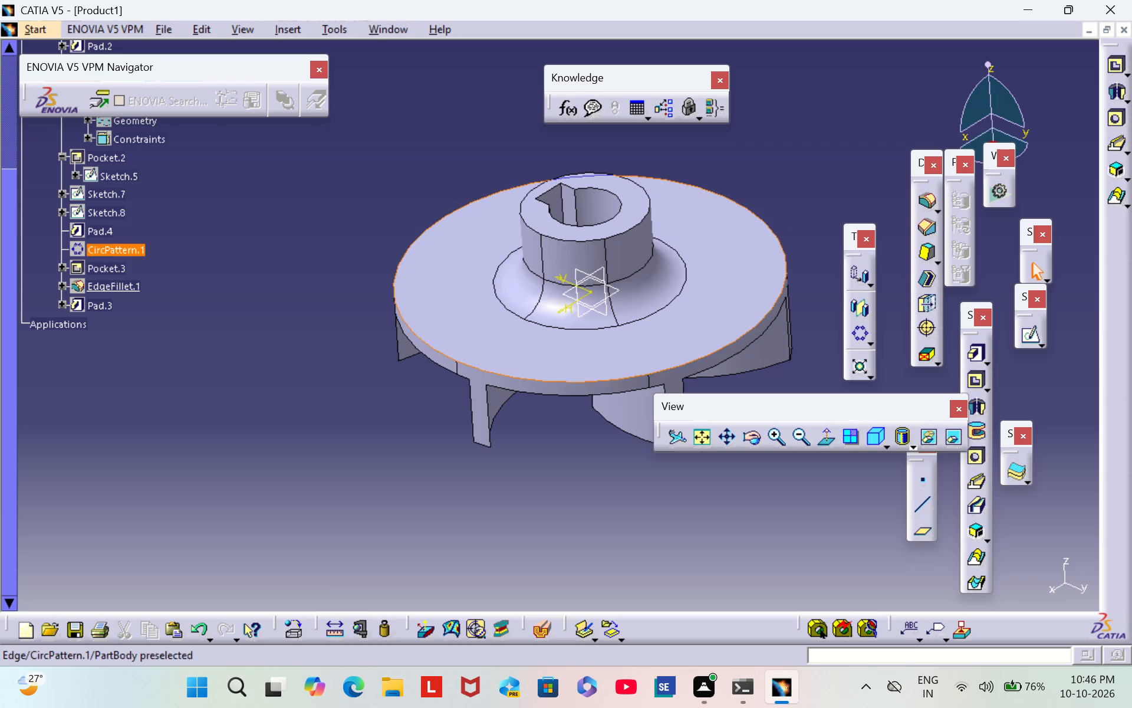
right_drag(771, 227, 781, 191)
middle_drag(788, 195, 541, 313)
right_drag(788, 195, 541, 313)
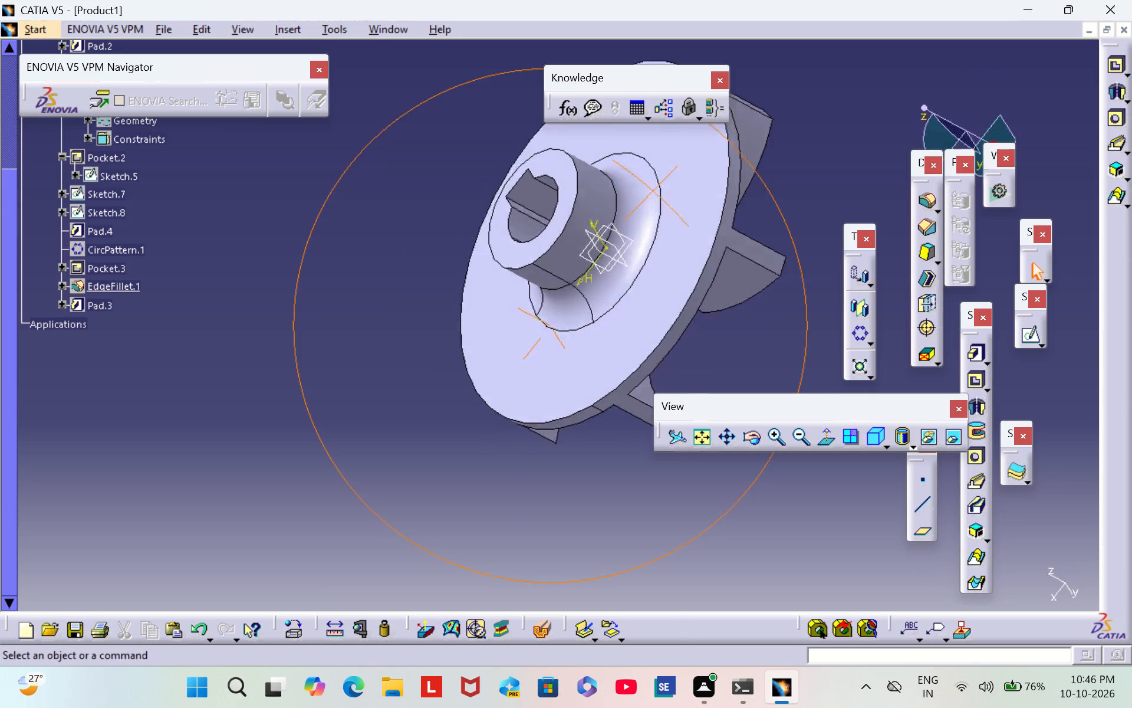
middle_drag(541, 313, 603, 300)
right_drag(541, 313, 603, 300)
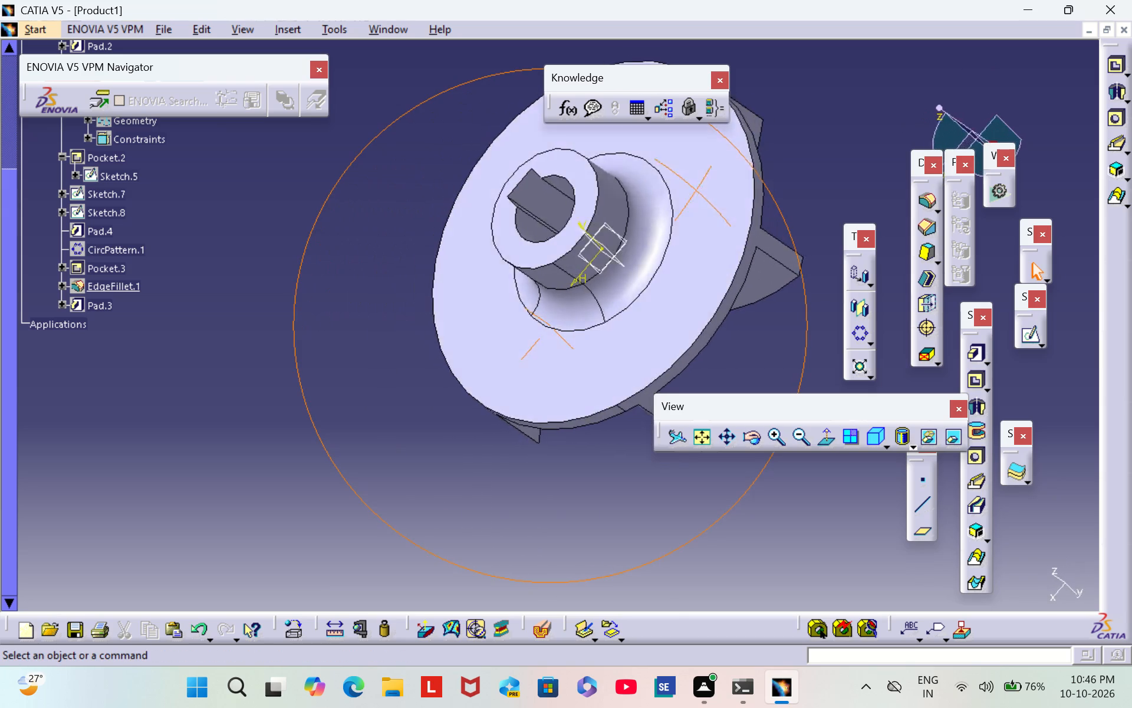
middle_drag(603, 300, 212, 359)
right_drag(603, 300, 212, 359)
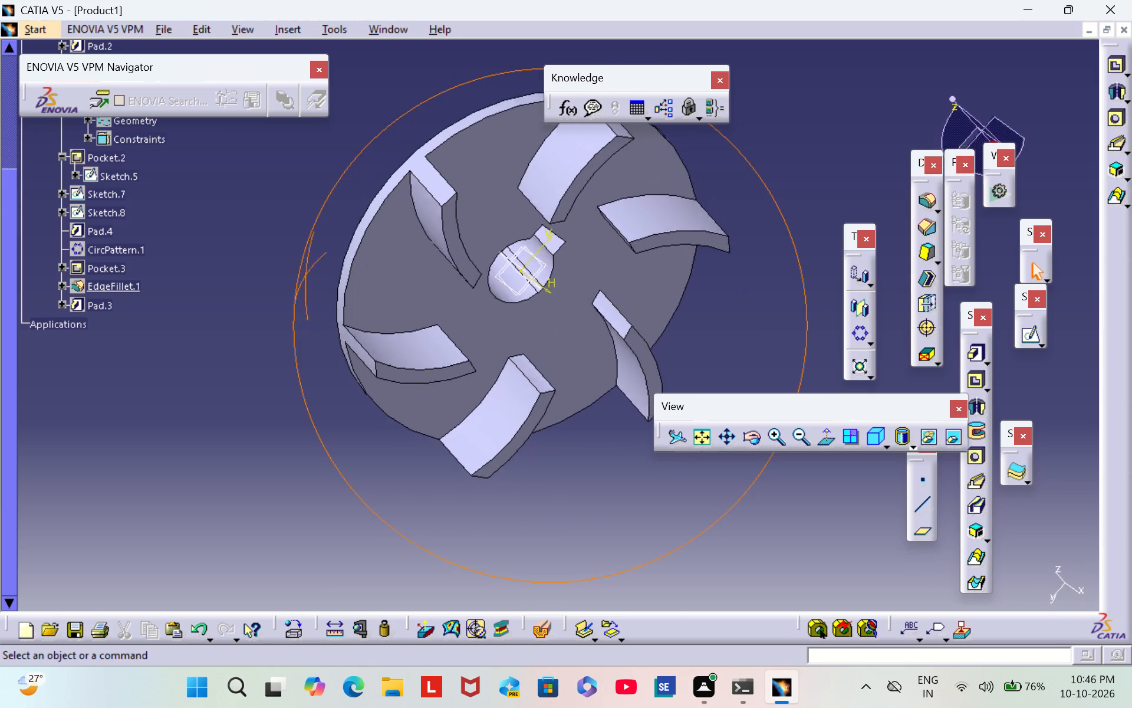
right_drag(212, 359, 261, 264)
middle_drag(212, 359, 261, 263)
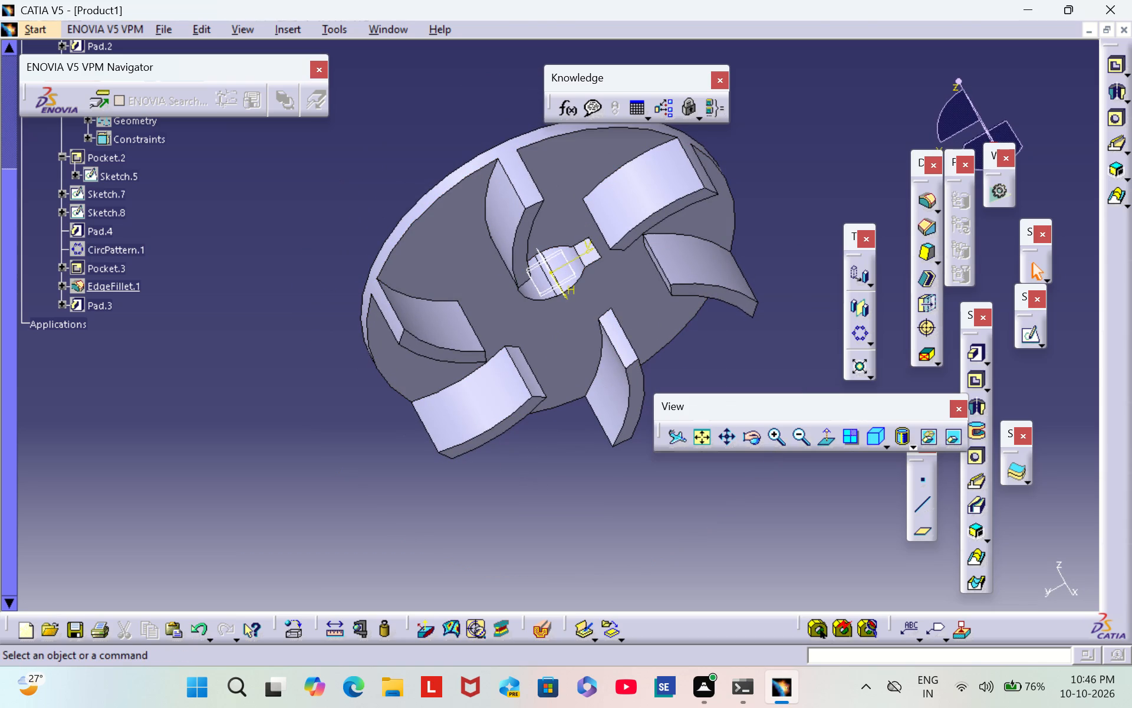
right_drag(691, 379, 597, 255)
middle_drag(723, 342, 719, 342)
scroll(719, 342, down, 1)
middle_drag(719, 342, 575, 137)
right_drag(718, 342, 575, 137)
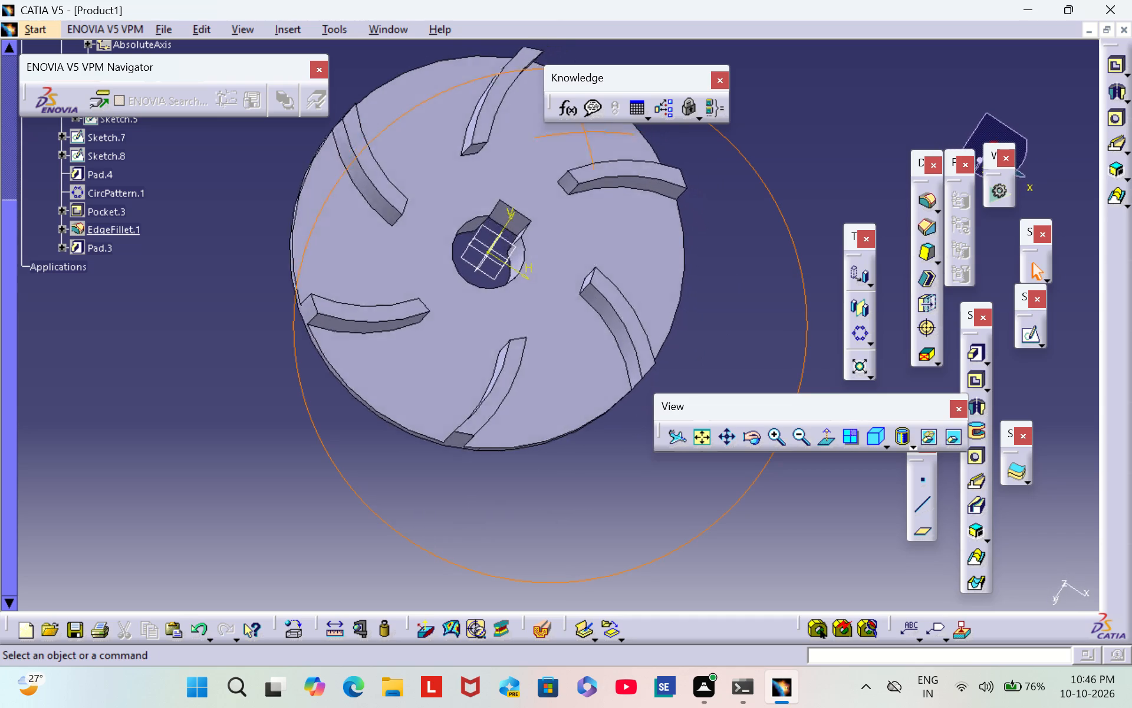
right_drag(575, 137, 419, 191)
middle_drag(575, 137, 424, 192)
middle_click(425, 192)
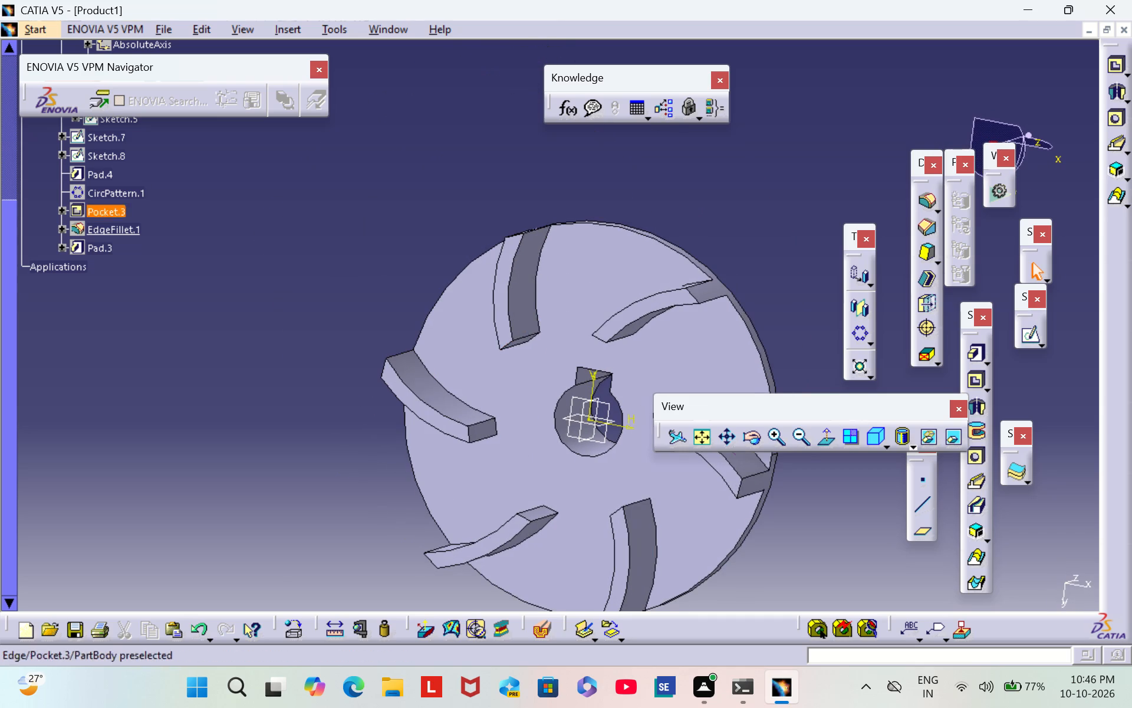
Start a 6 mm edge fillet with tangency selection on the inner-end base edges of three adjacent vanes.
click(707, 438)
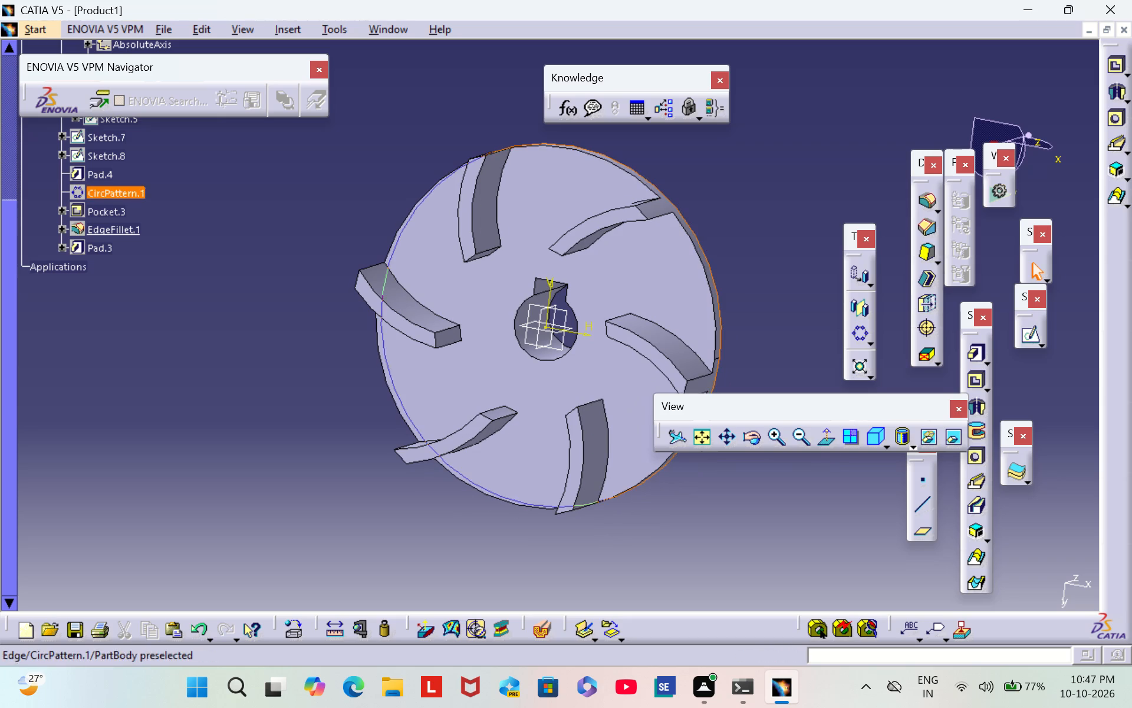
middle_drag(736, 270, 771, 142)
right_drag(736, 271, 771, 142)
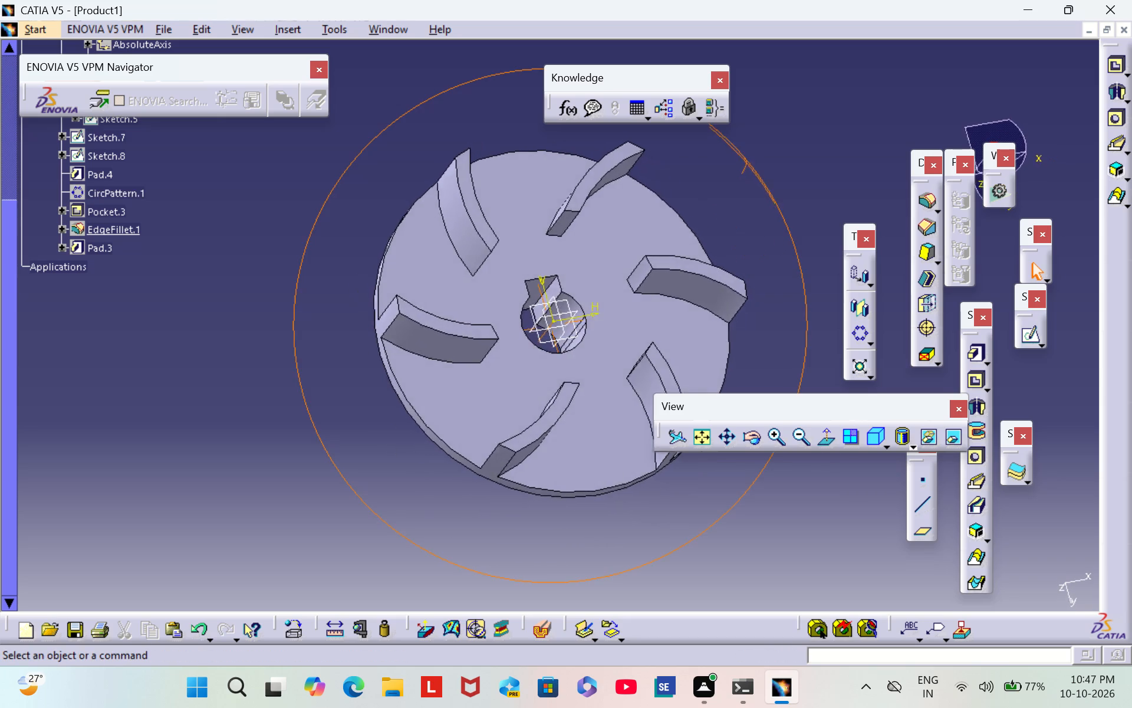
right_drag(771, 142, 689, 144)
middle_drag(771, 142, 689, 145)
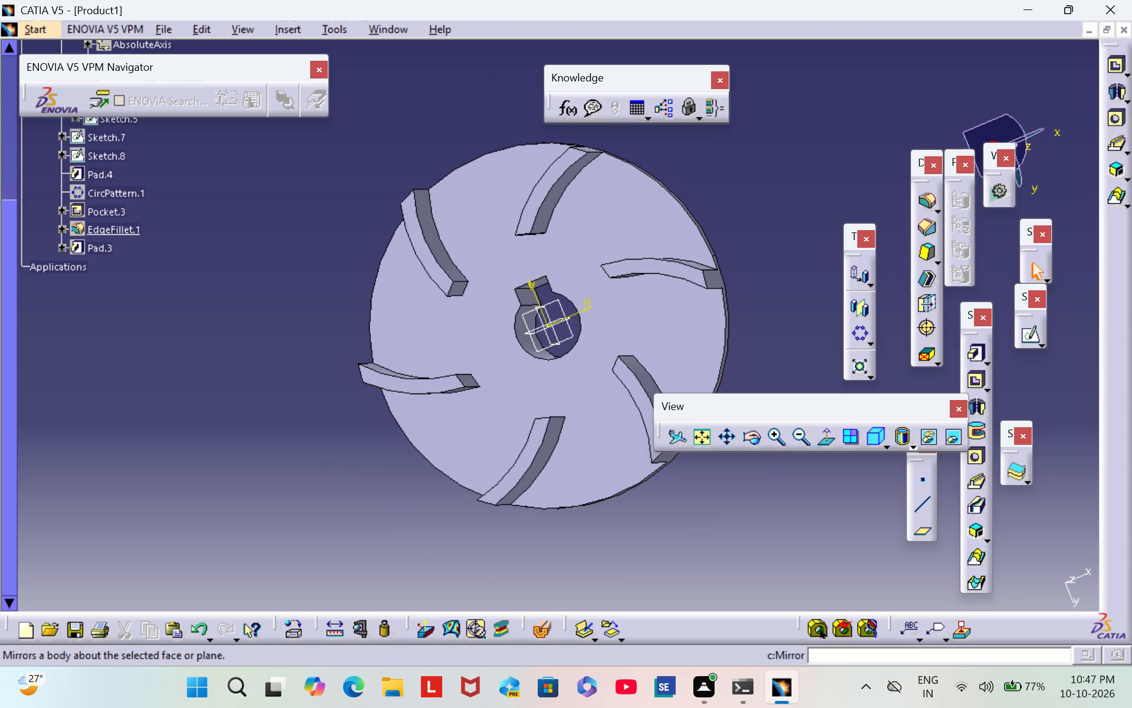
click(929, 198)
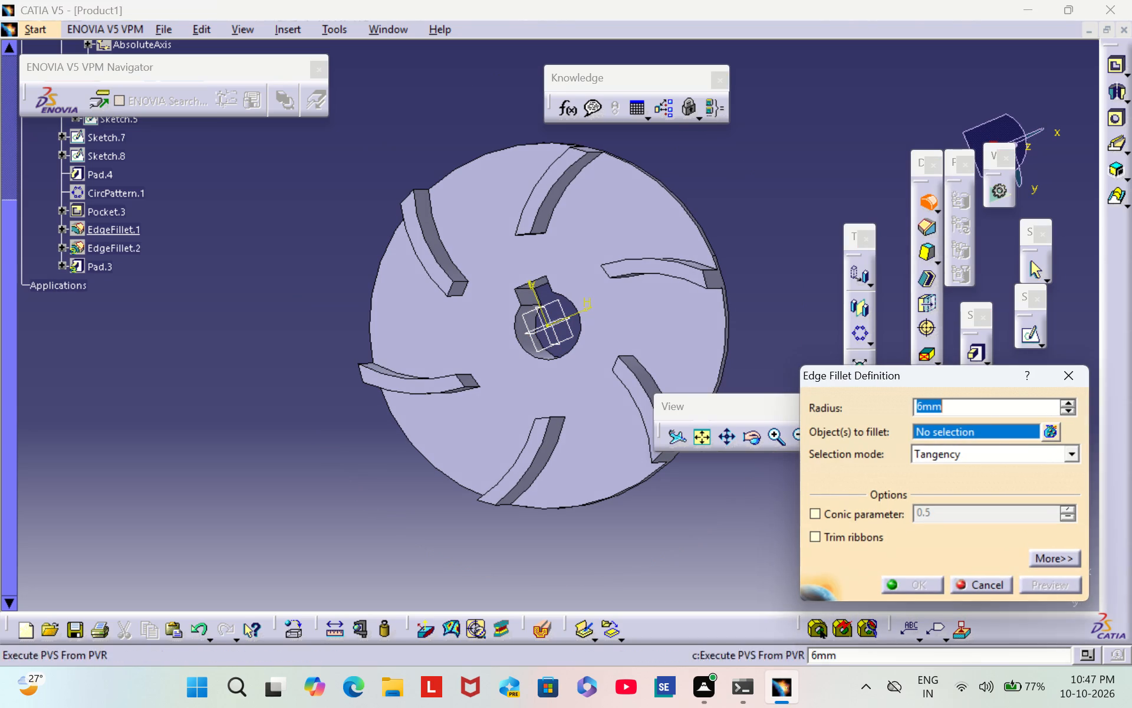
click(984, 432)
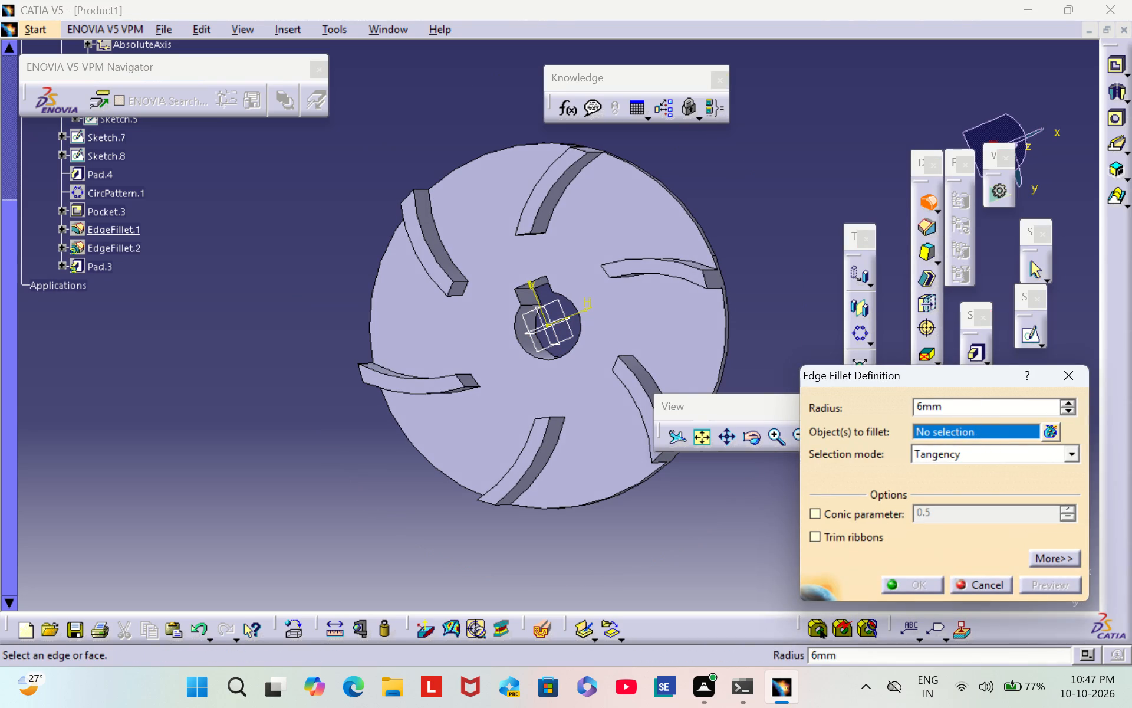
click(476, 381)
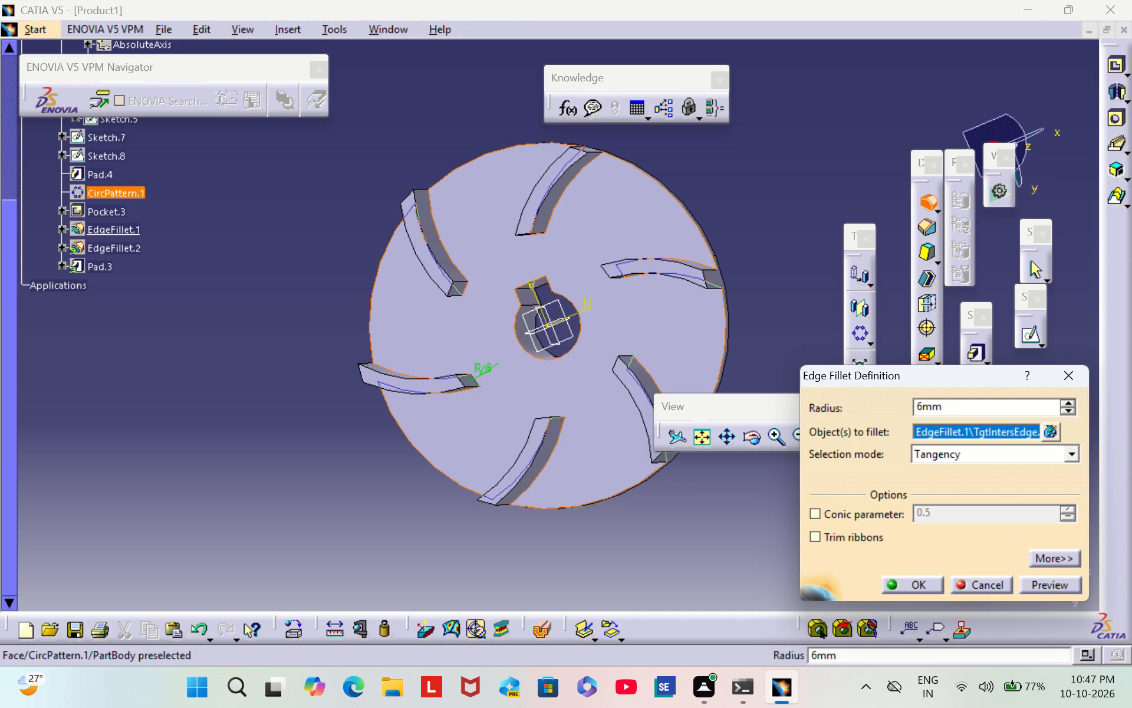
click(465, 287)
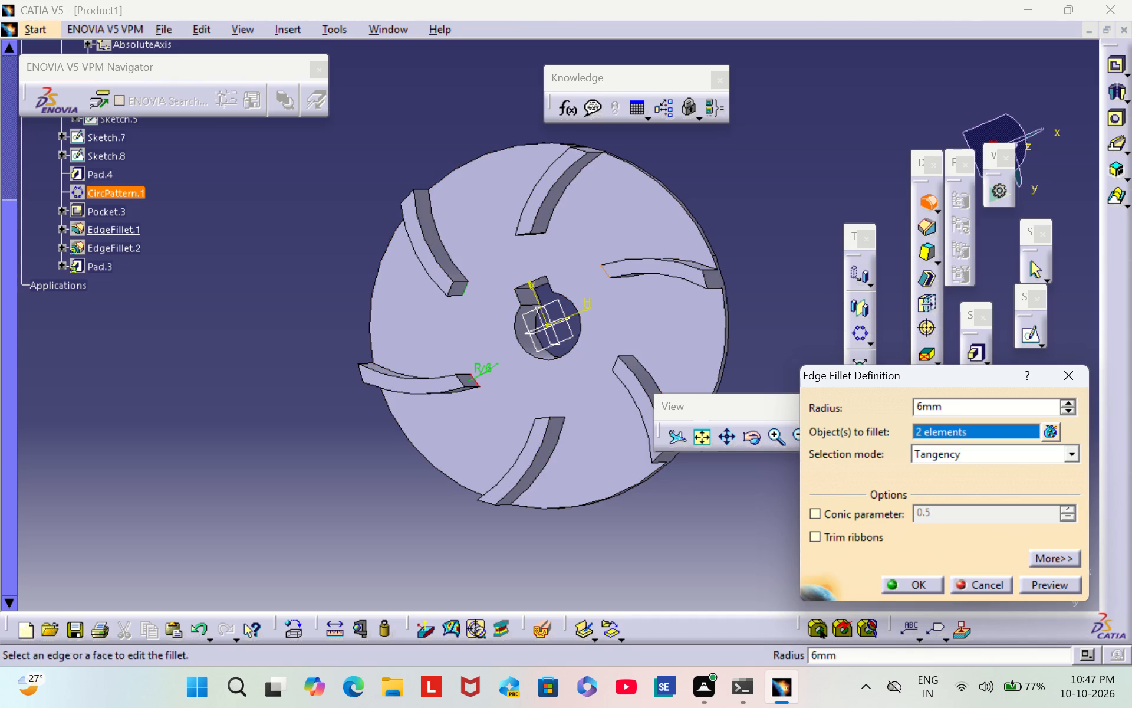
middle_drag(582, 261, 575, 188)
right_drag(580, 261, 575, 188)
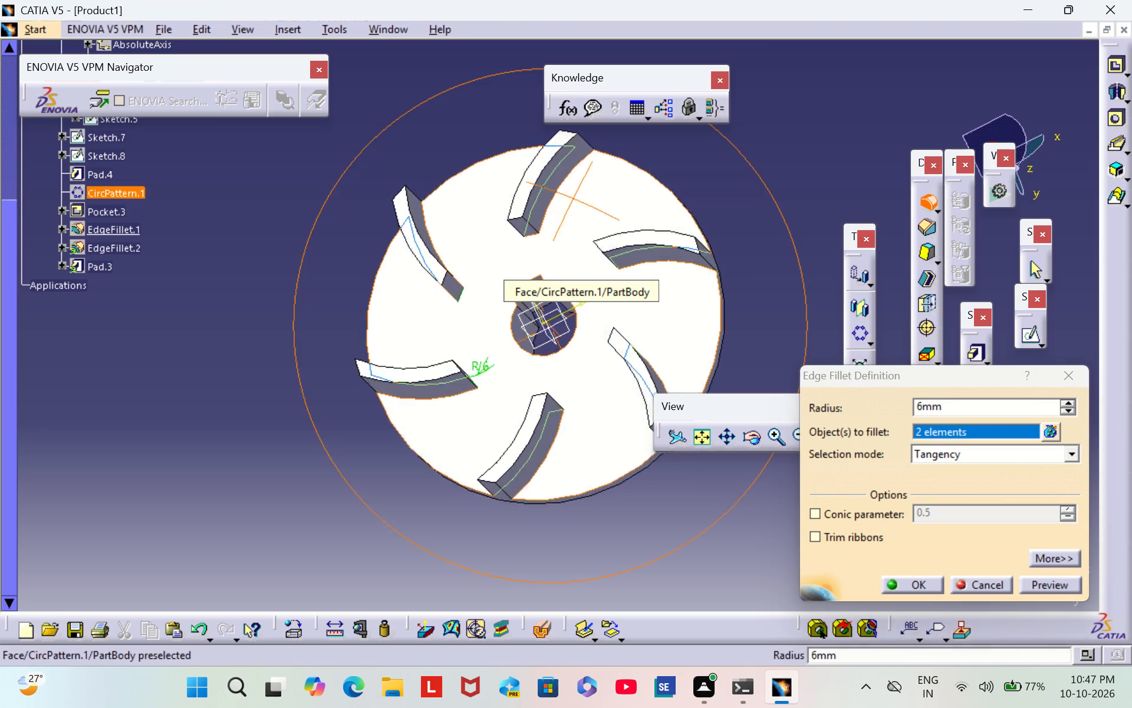
right_drag(575, 188, 587, 161)
middle_drag(575, 188, 588, 161)
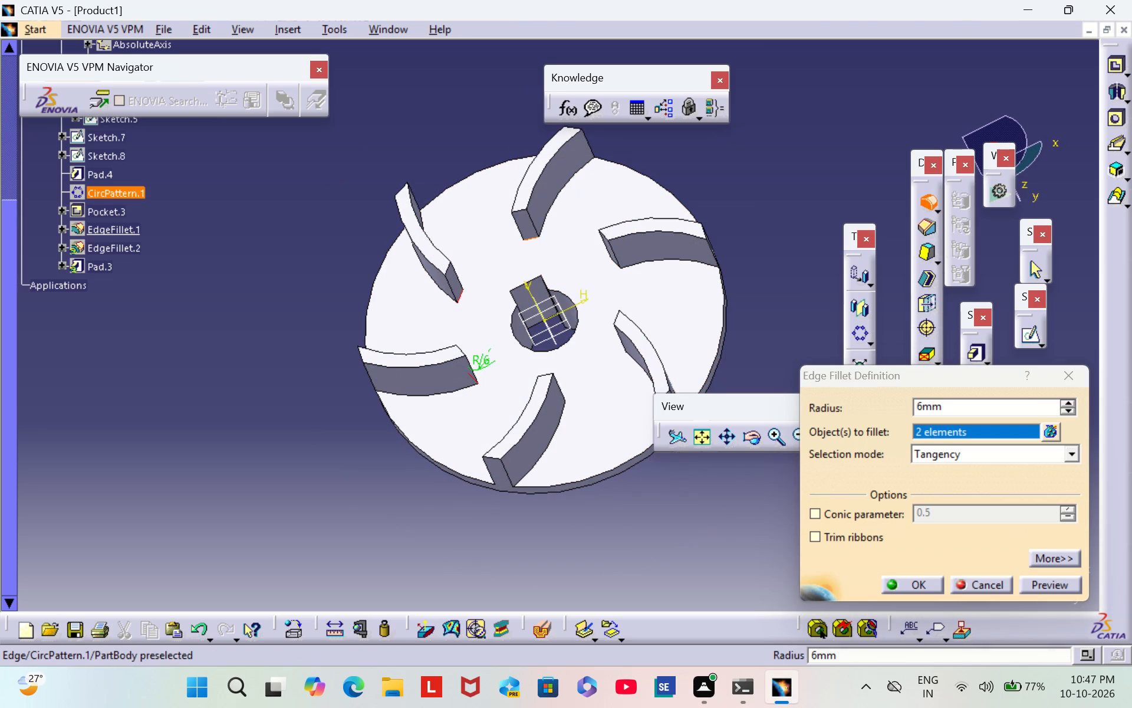
click(531, 237)
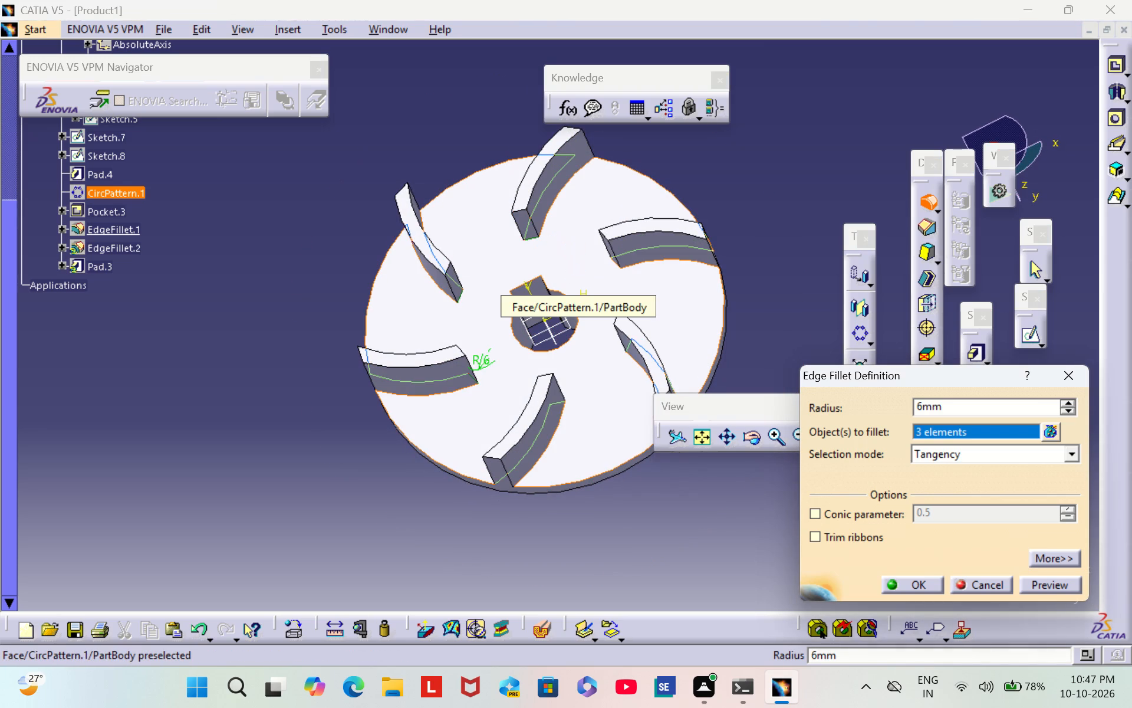
Add the inner-end base edges of the remaining three vanes and complete the 6 mm edge fillet.
scroll(575, 273, down, 1)
middle_drag(575, 273, 650, 135)
right_drag(574, 273, 650, 135)
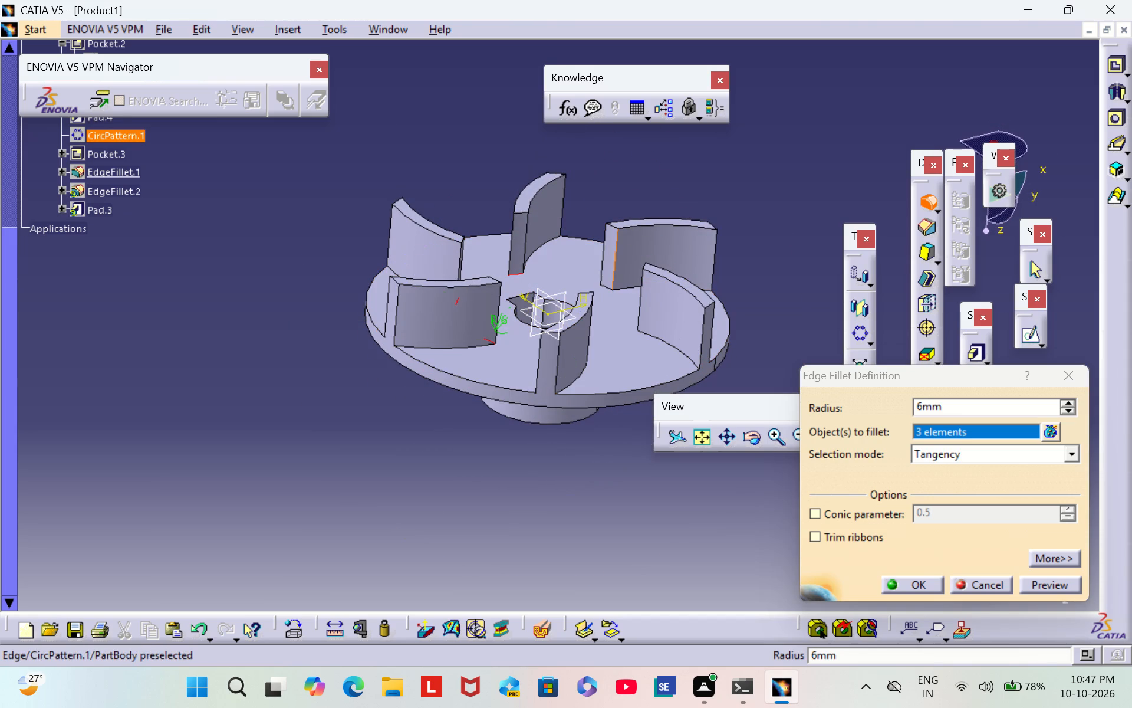
click(606, 287)
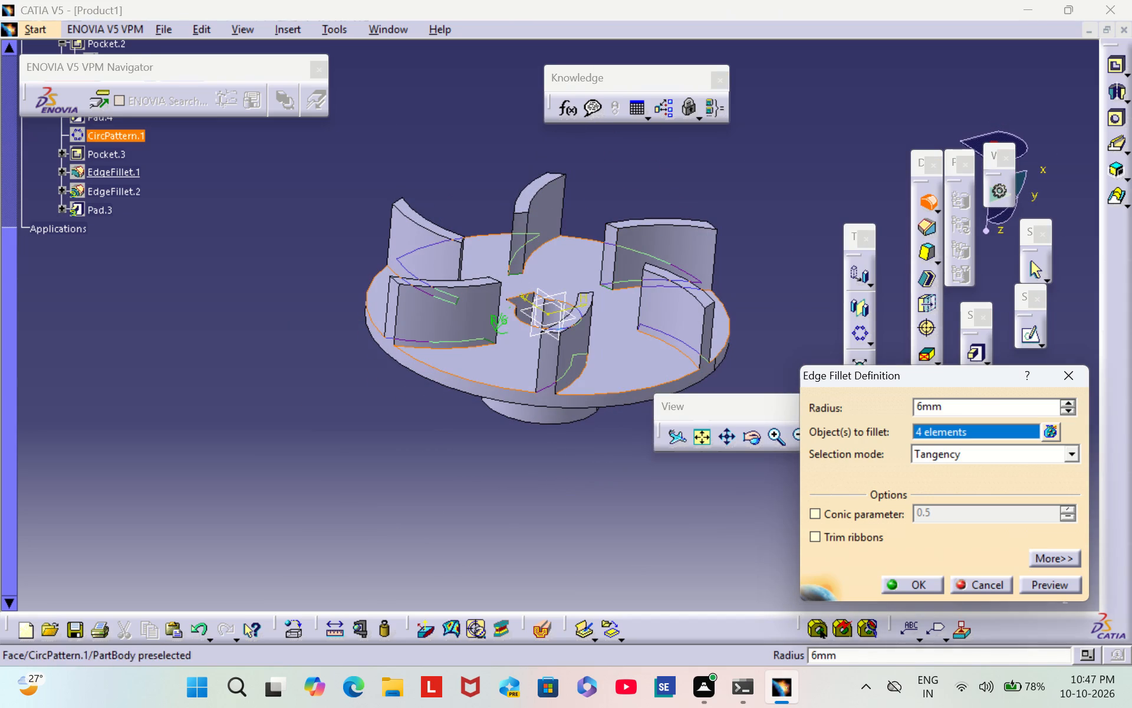
middle_drag(600, 300, 657, 241)
right_drag(622, 275, 657, 241)
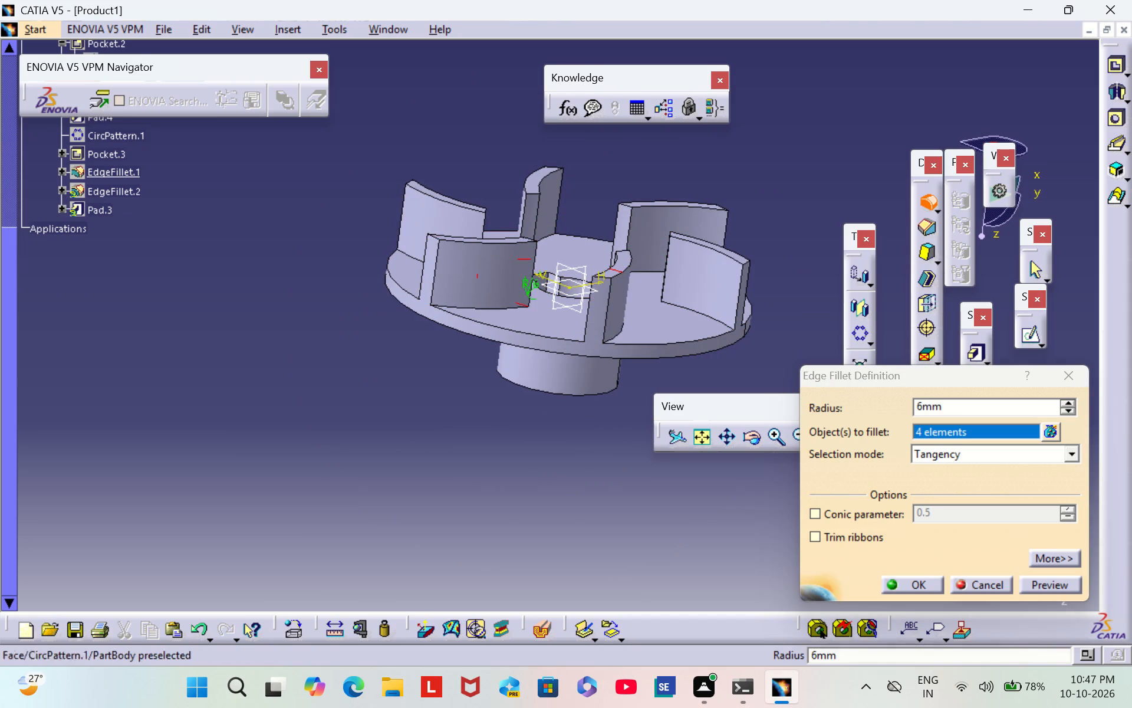
middle_drag(634, 242, 362, 493)
right_drag(634, 241, 362, 493)
scroll(626, 241, down, 1)
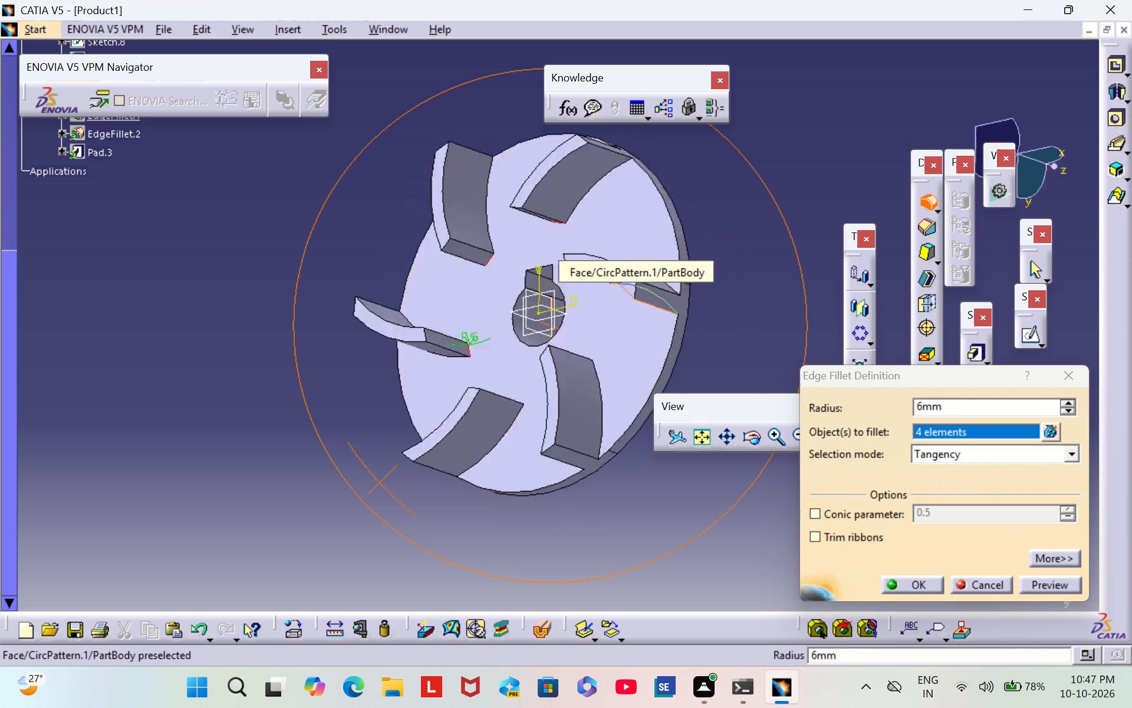
middle_drag(362, 493, 730, 328)
right_drag(362, 493, 730, 328)
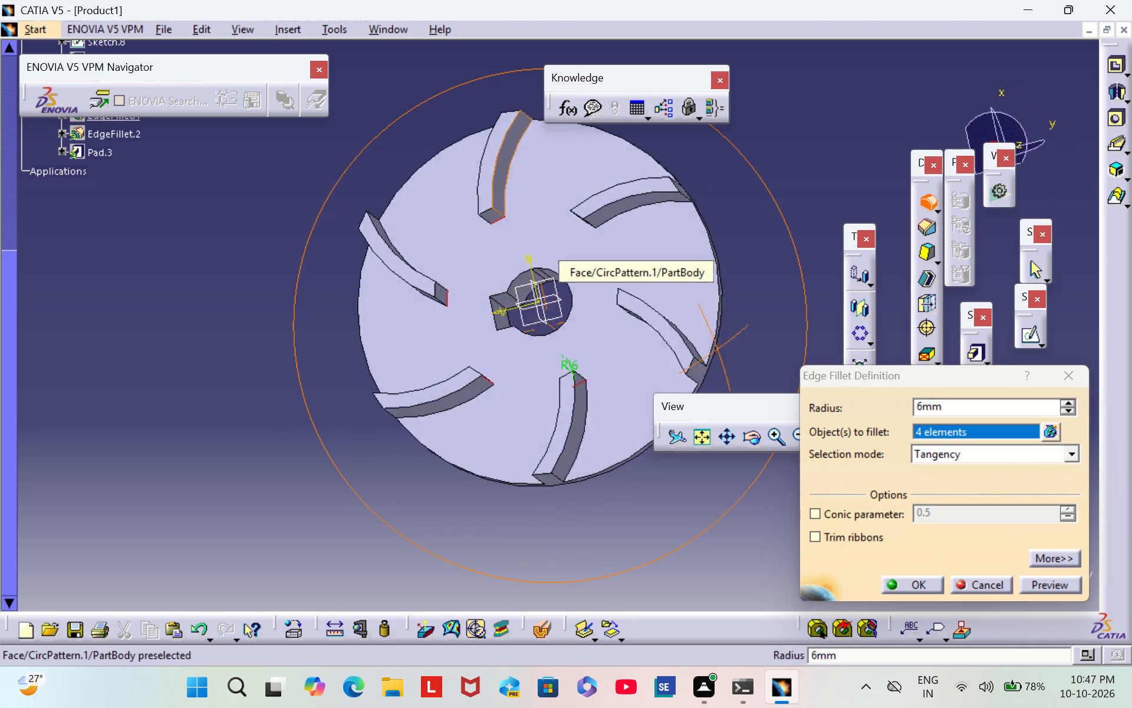
right_drag(730, 328, 784, 211)
middle_drag(730, 328, 784, 211)
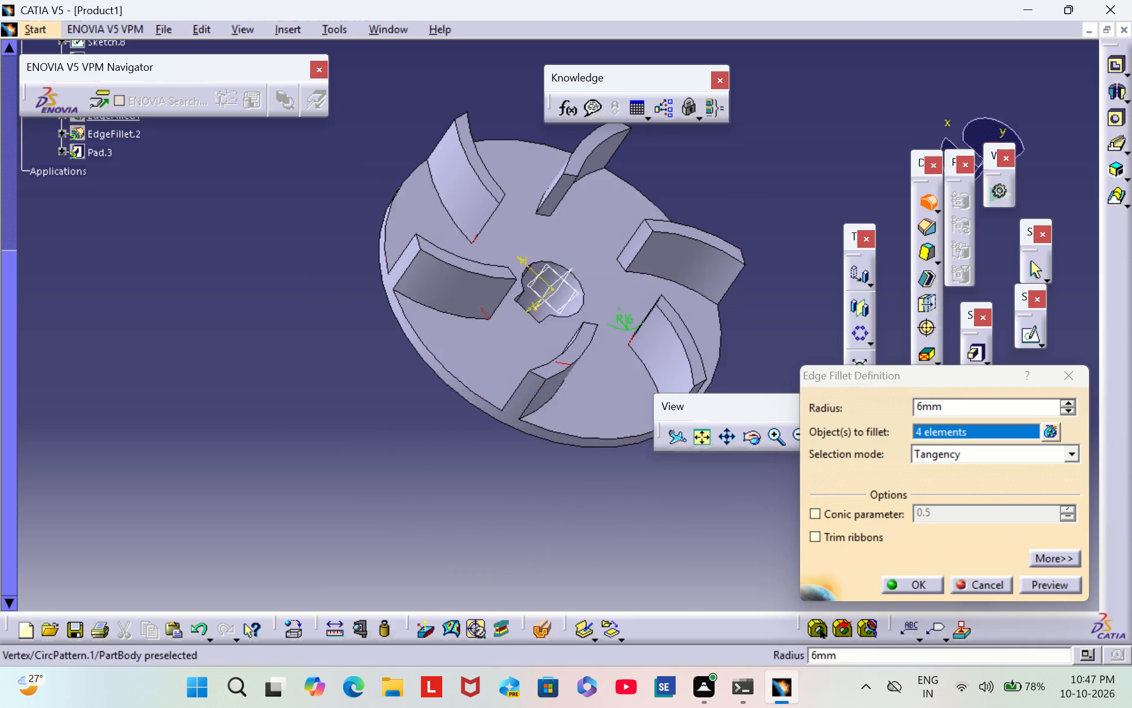
click(541, 215)
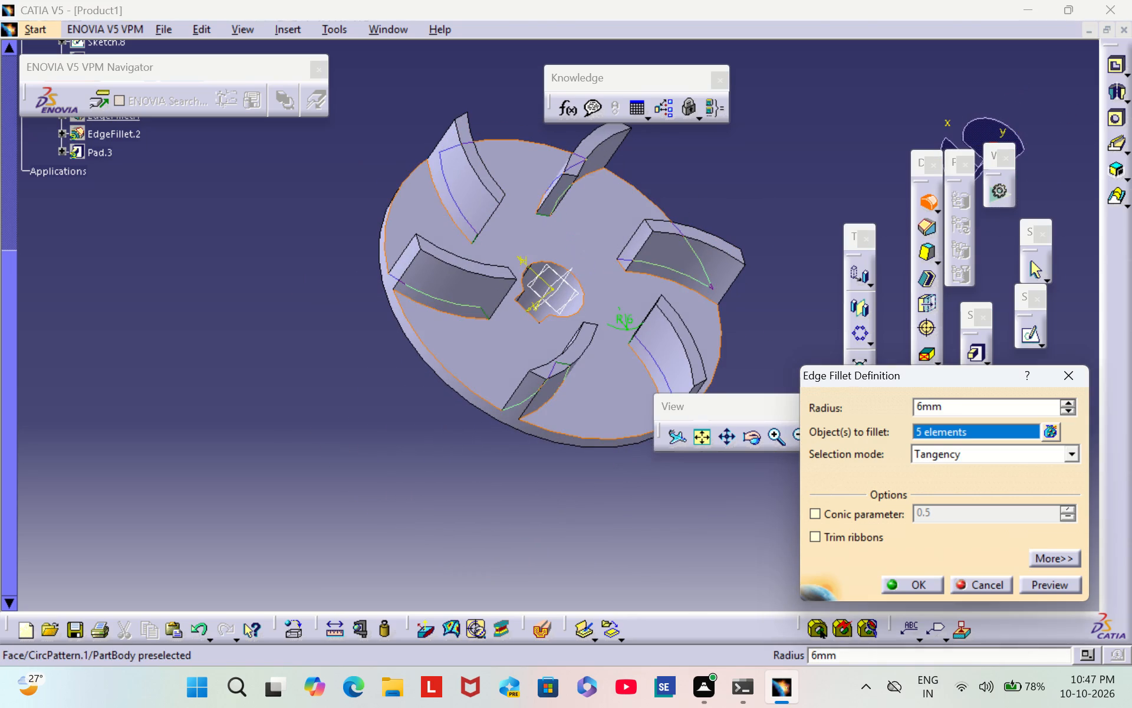
click(618, 265)
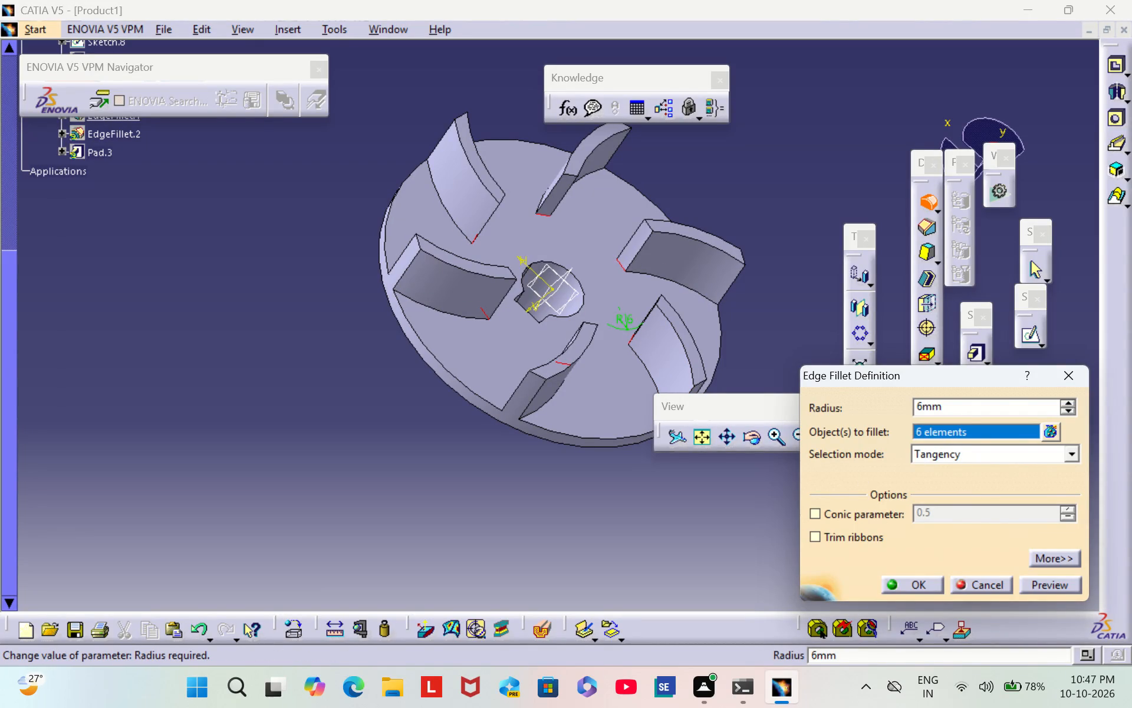
click(914, 586)
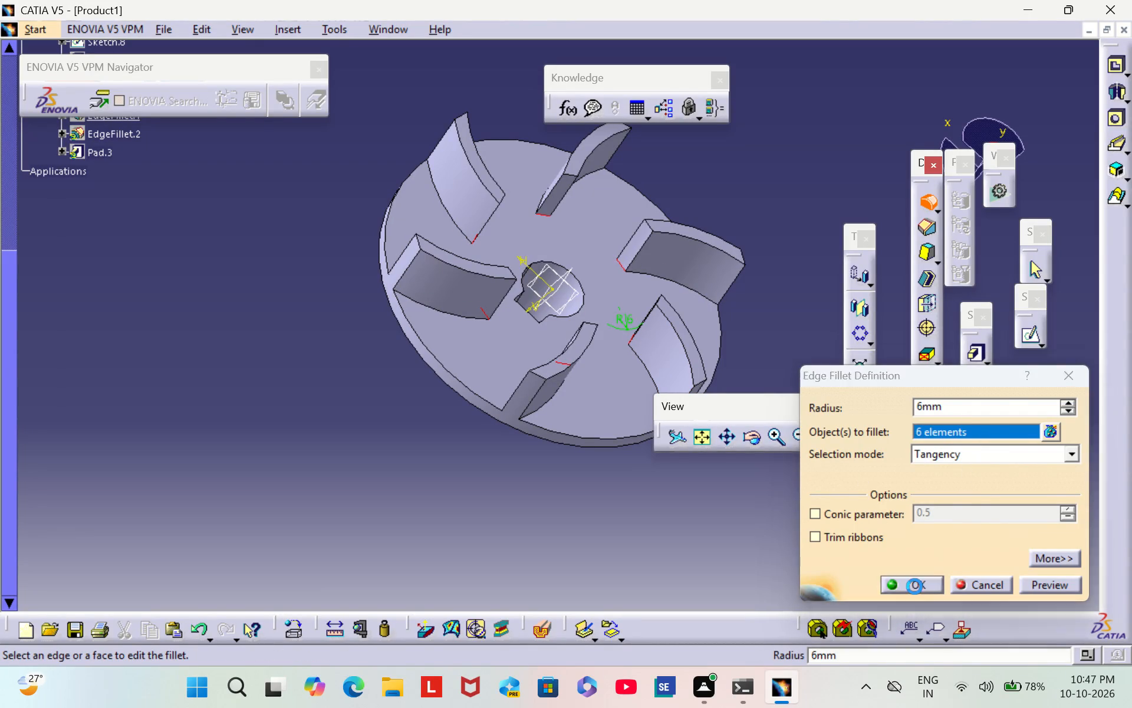
click(782, 355)
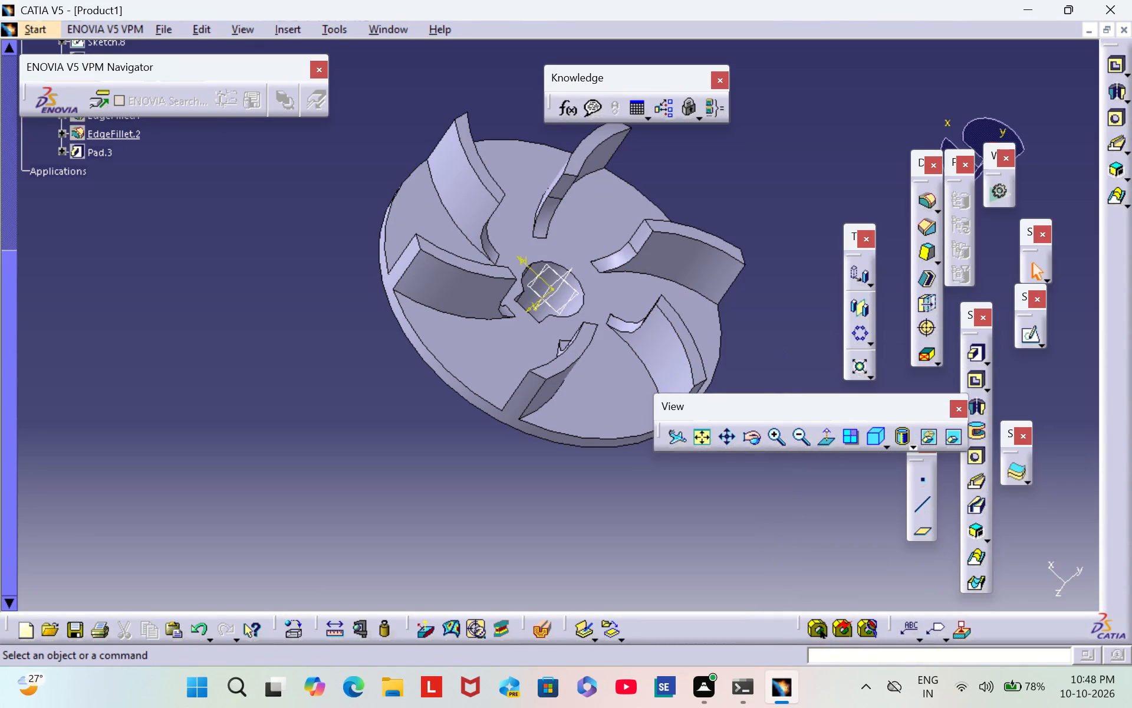
Set the radius of the fillet at the vanes' inner-end bases to 3 mm.
click(610, 262)
double_click(610, 262)
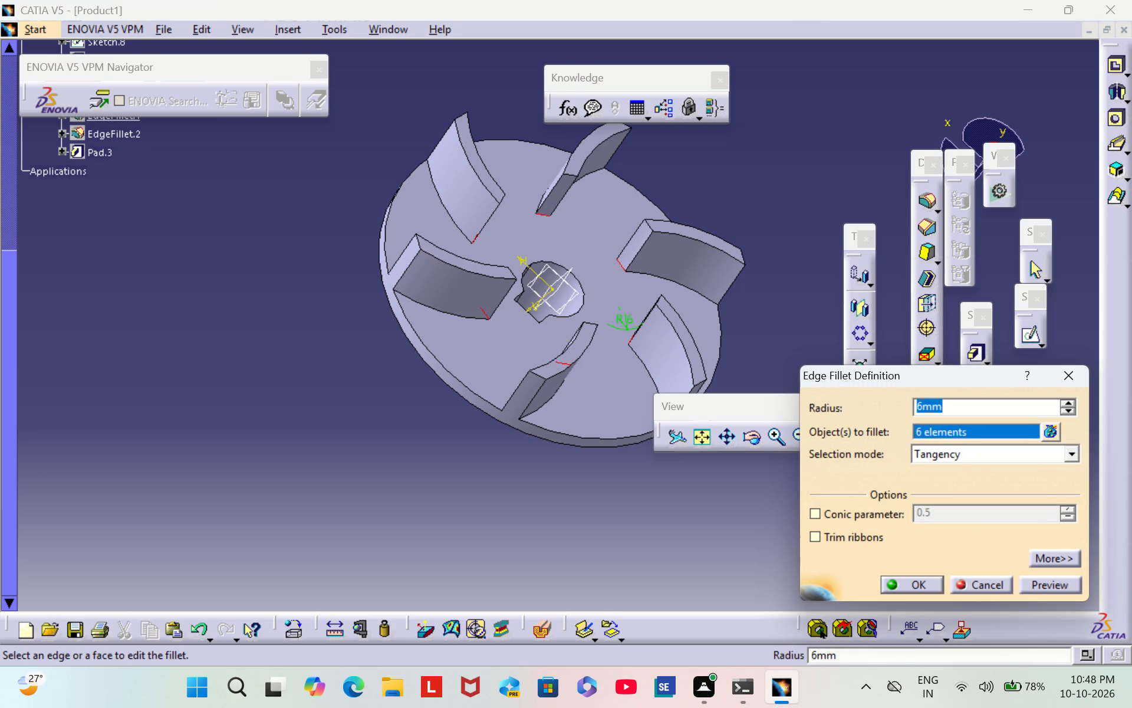
key(BackSpace)
key(3)
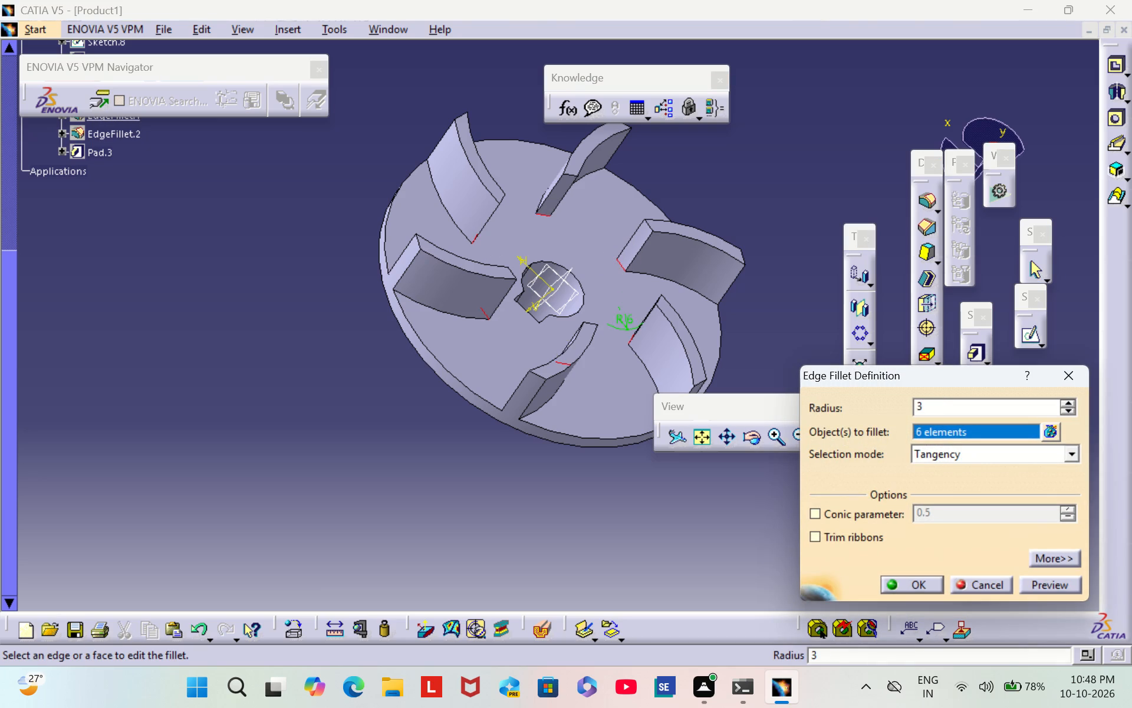
click(923, 581)
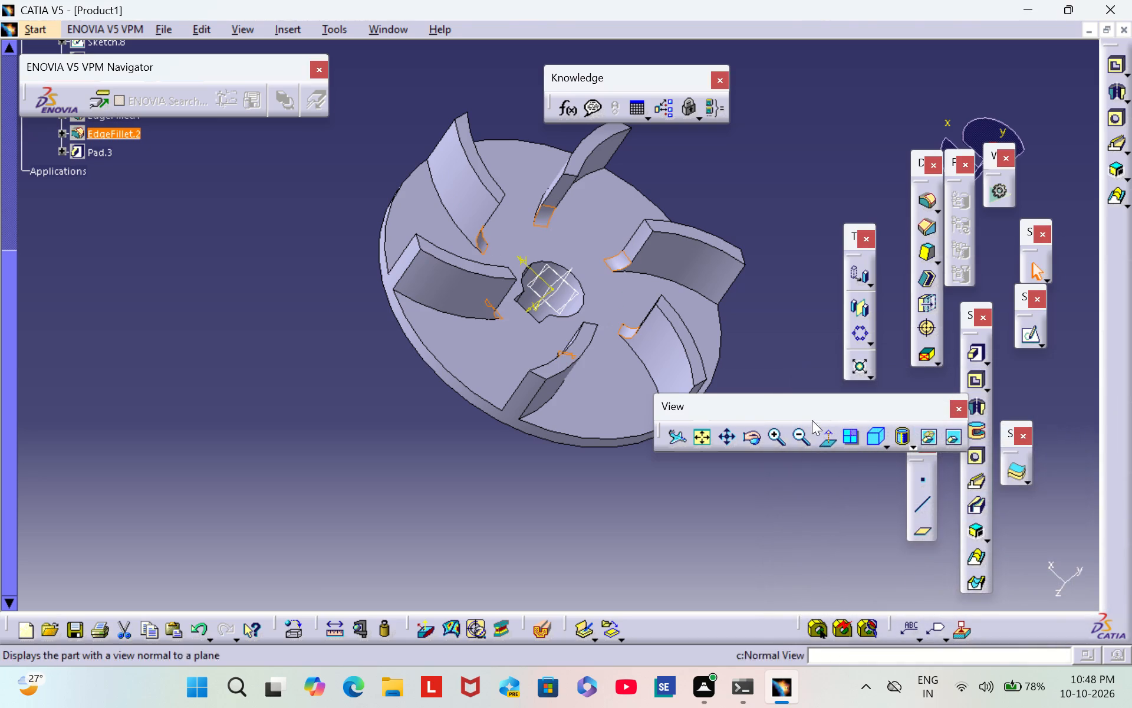
click(778, 366)
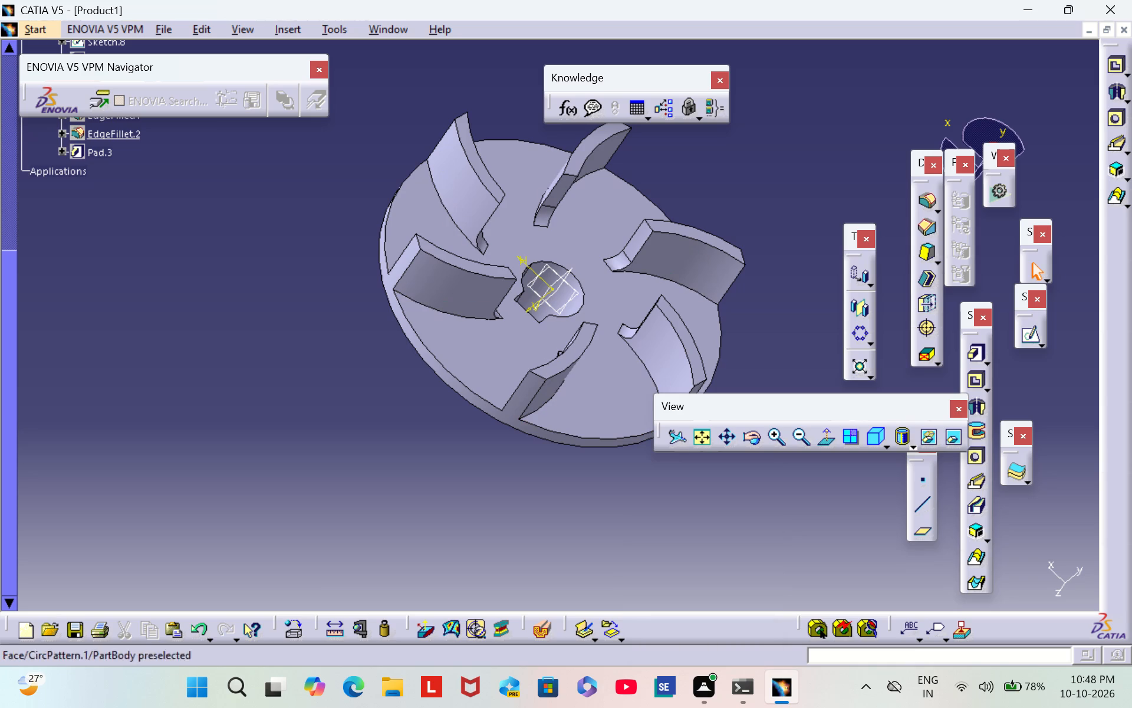
Reopen the vane fillet's definition to check its radius and selected edges, keeping the settings.
click(618, 262)
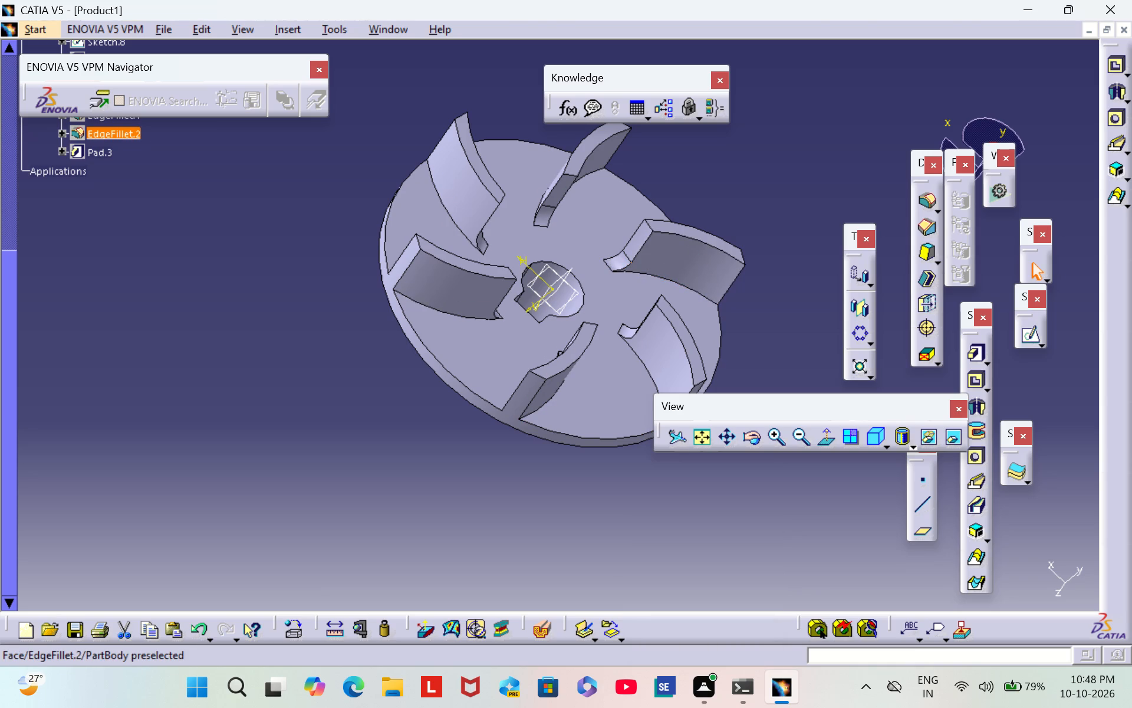
double_click(618, 262)
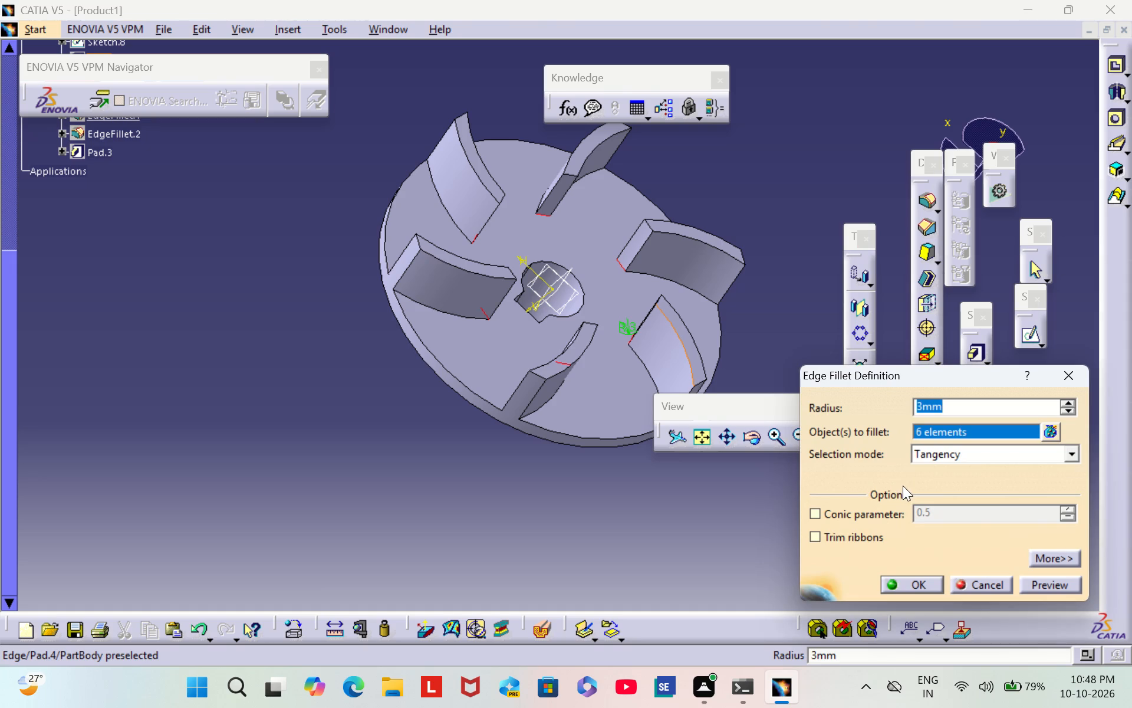
click(915, 586)
click(787, 192)
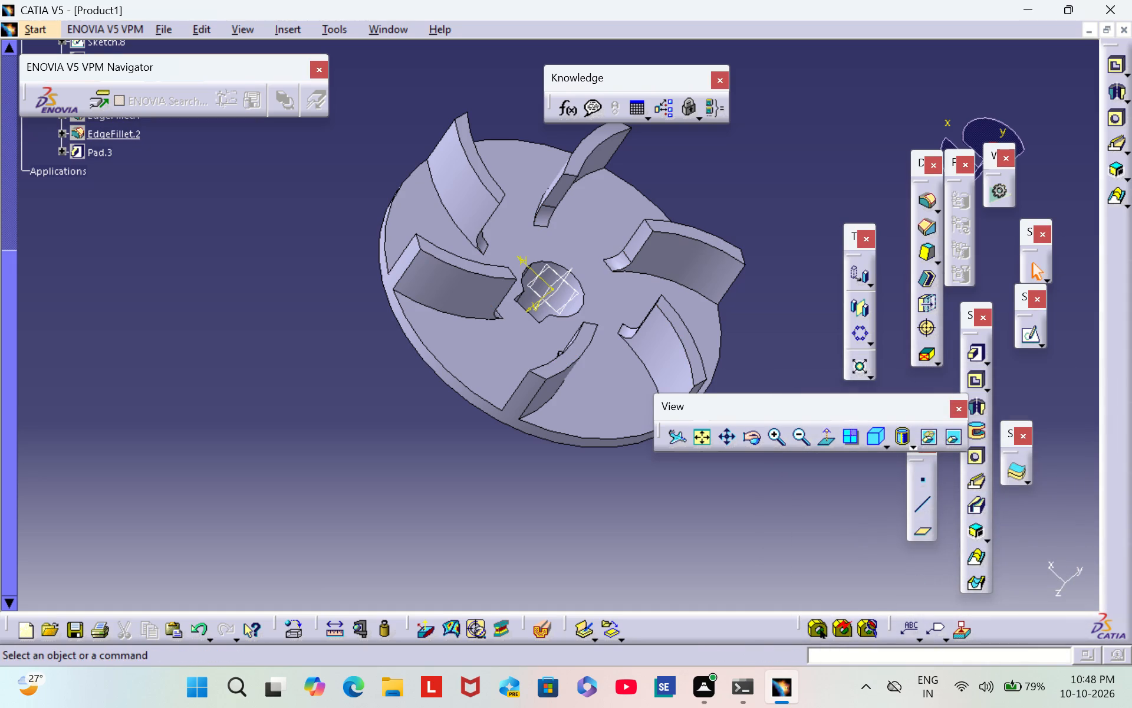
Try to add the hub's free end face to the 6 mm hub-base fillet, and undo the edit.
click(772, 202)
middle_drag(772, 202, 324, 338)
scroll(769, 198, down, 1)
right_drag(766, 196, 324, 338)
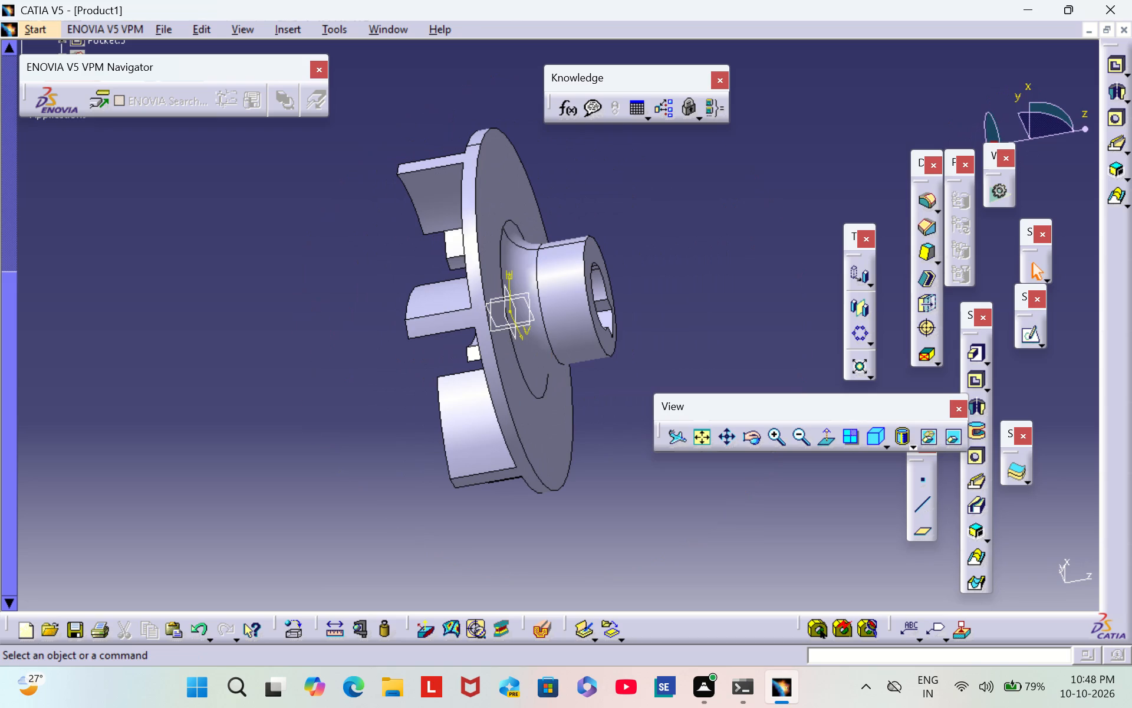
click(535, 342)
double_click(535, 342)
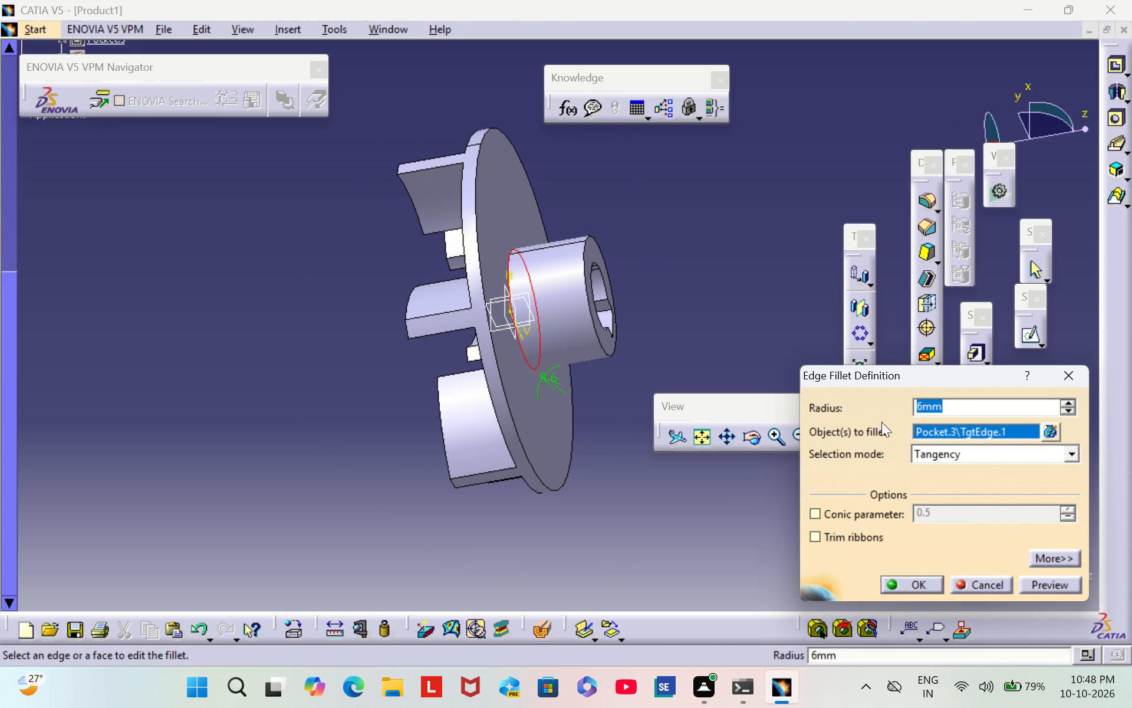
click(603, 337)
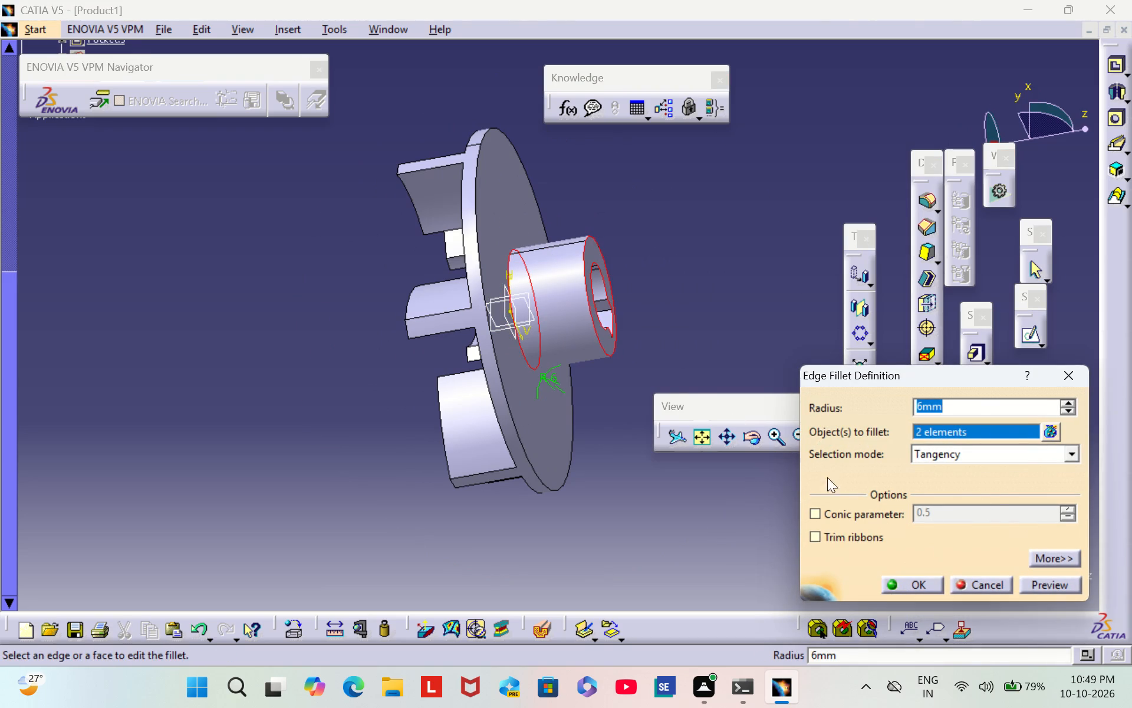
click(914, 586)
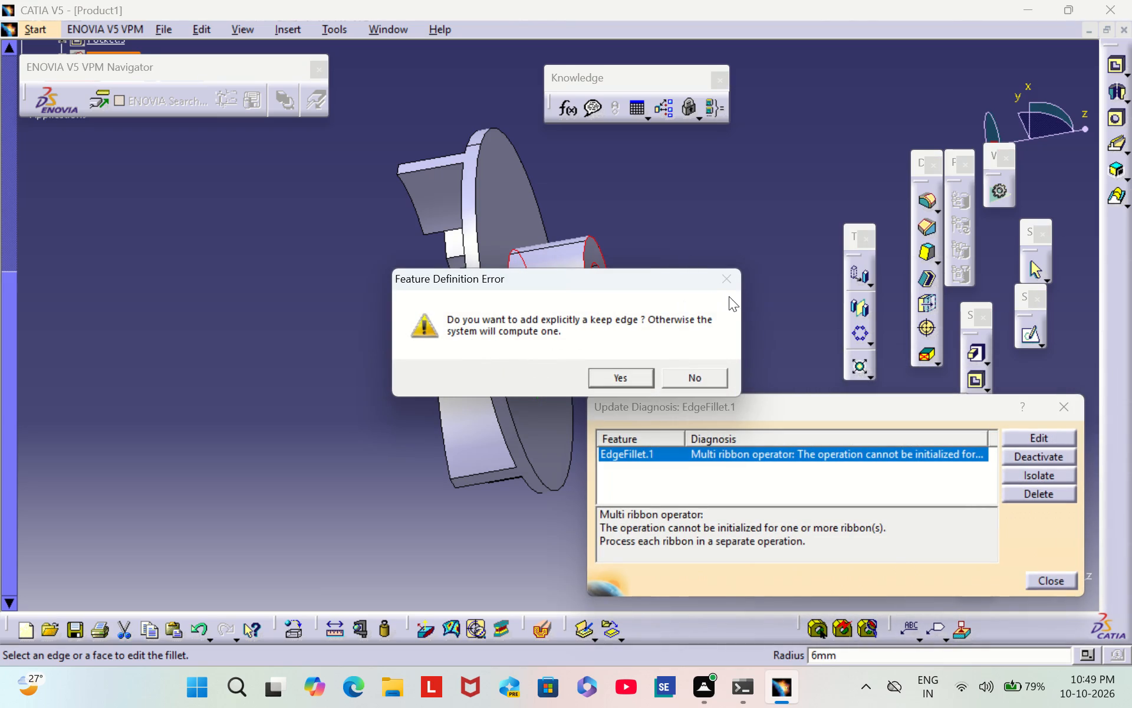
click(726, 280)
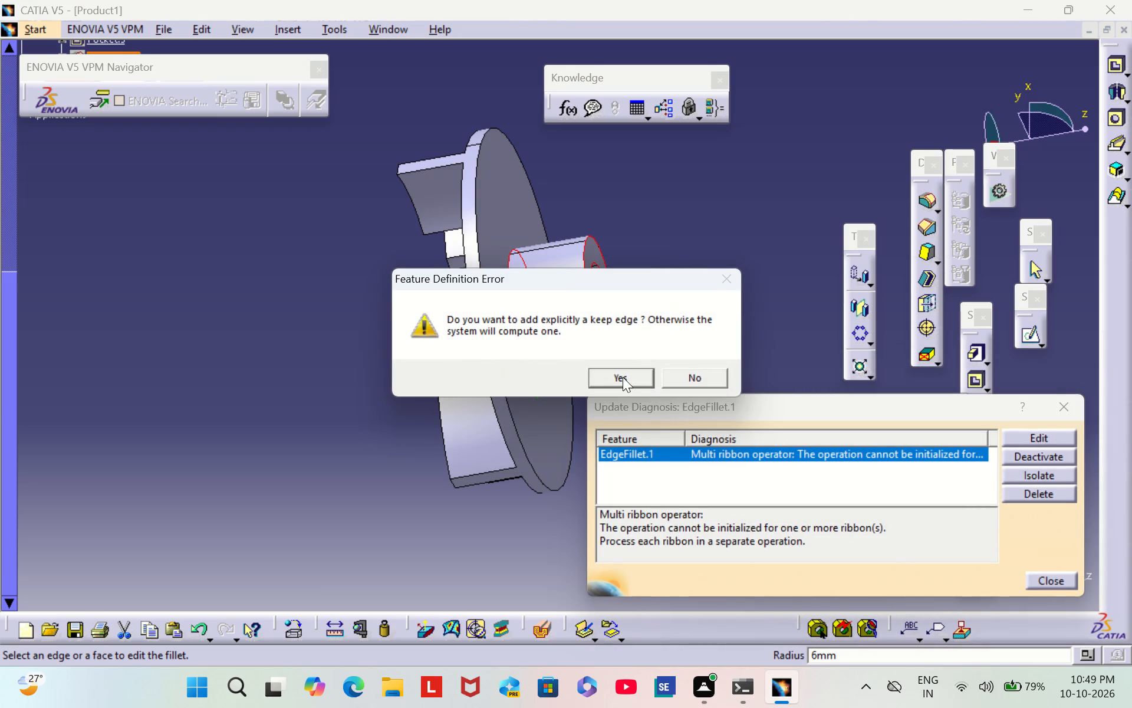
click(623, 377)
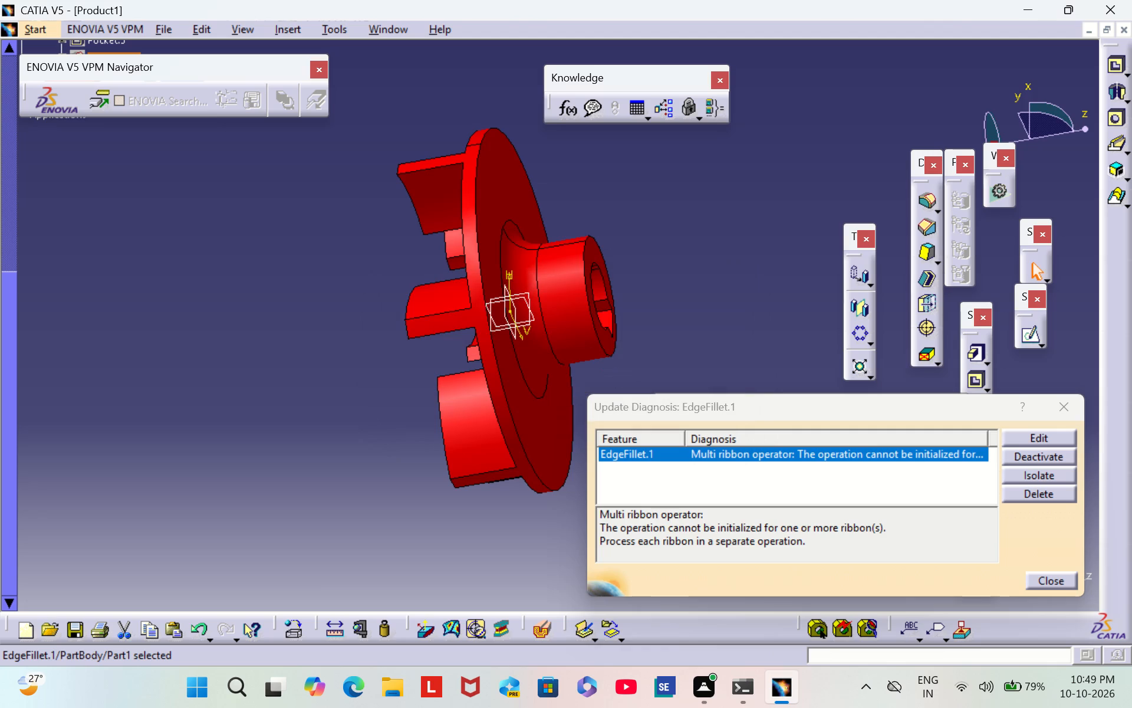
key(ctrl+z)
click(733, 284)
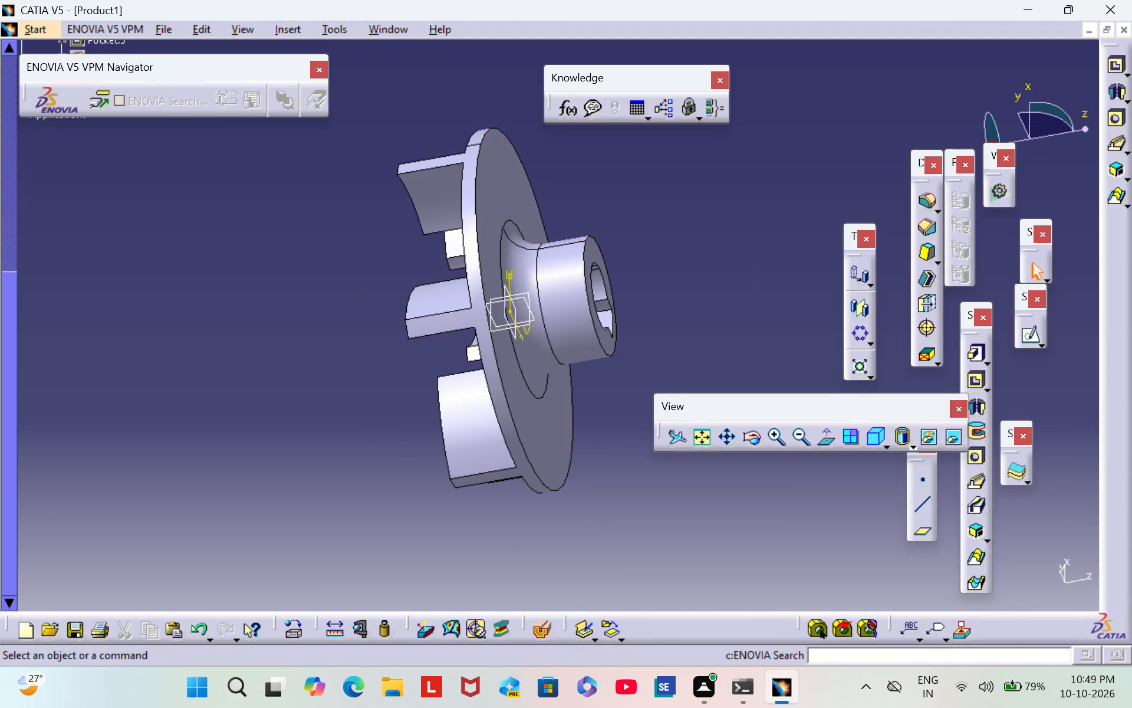
Set the fill colour of the flange's hub-side face to red.
right_click(499, 194)
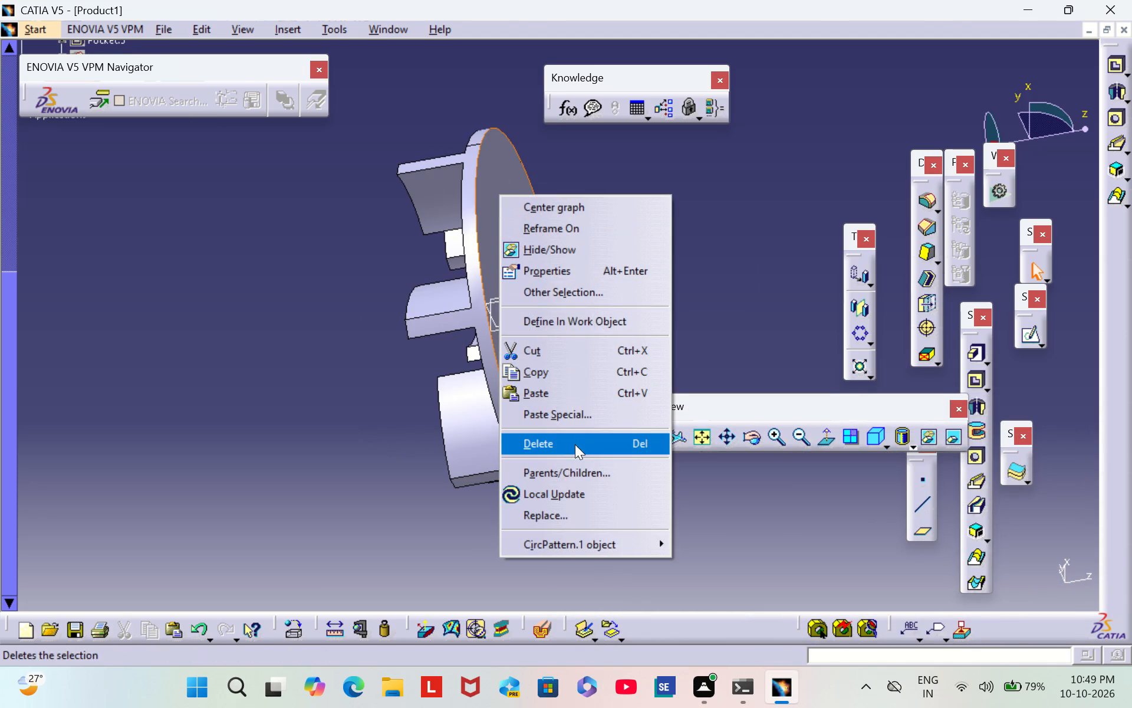
click(585, 274)
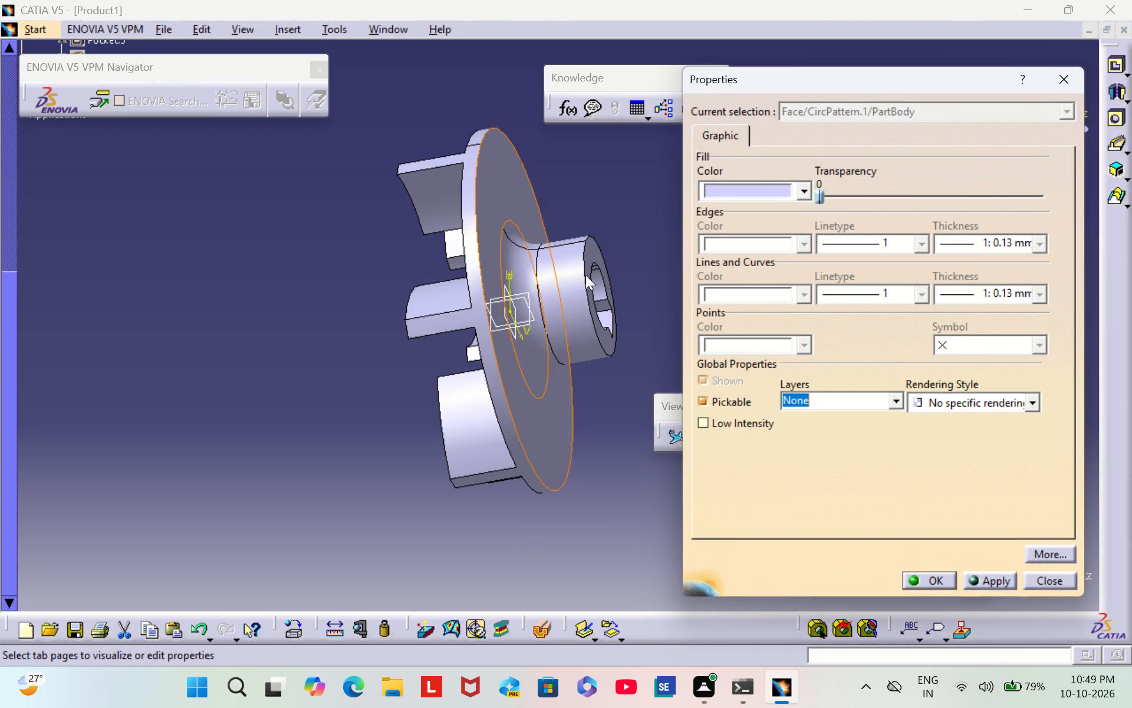
click(803, 195)
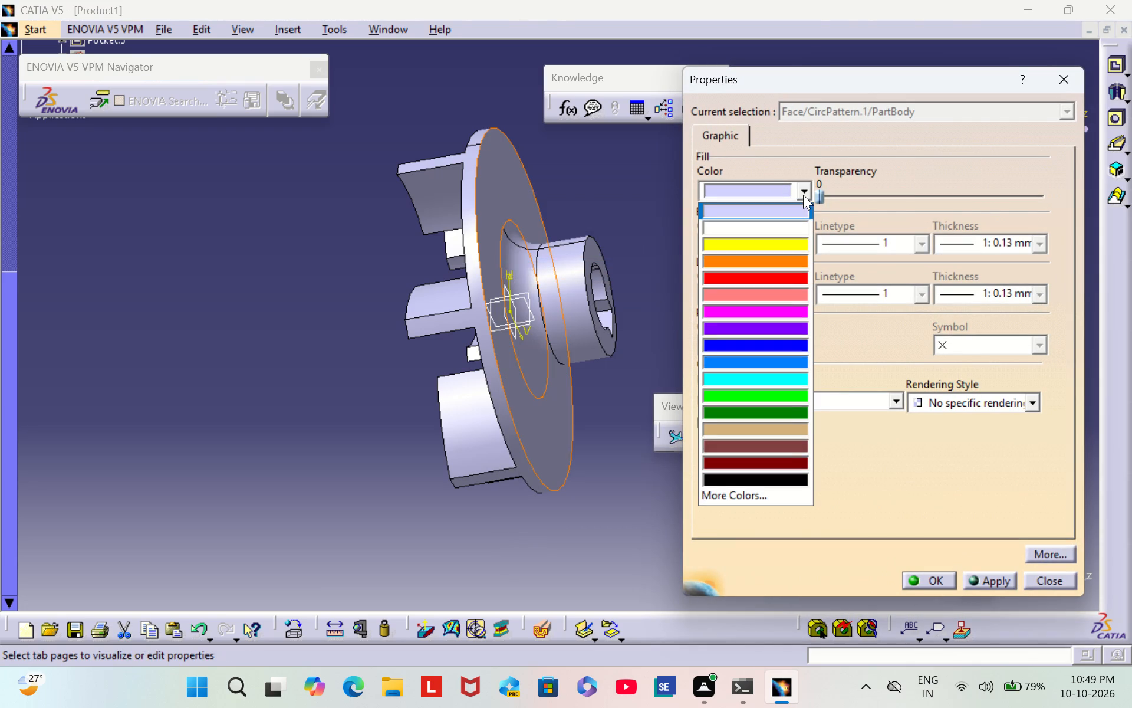
click(765, 278)
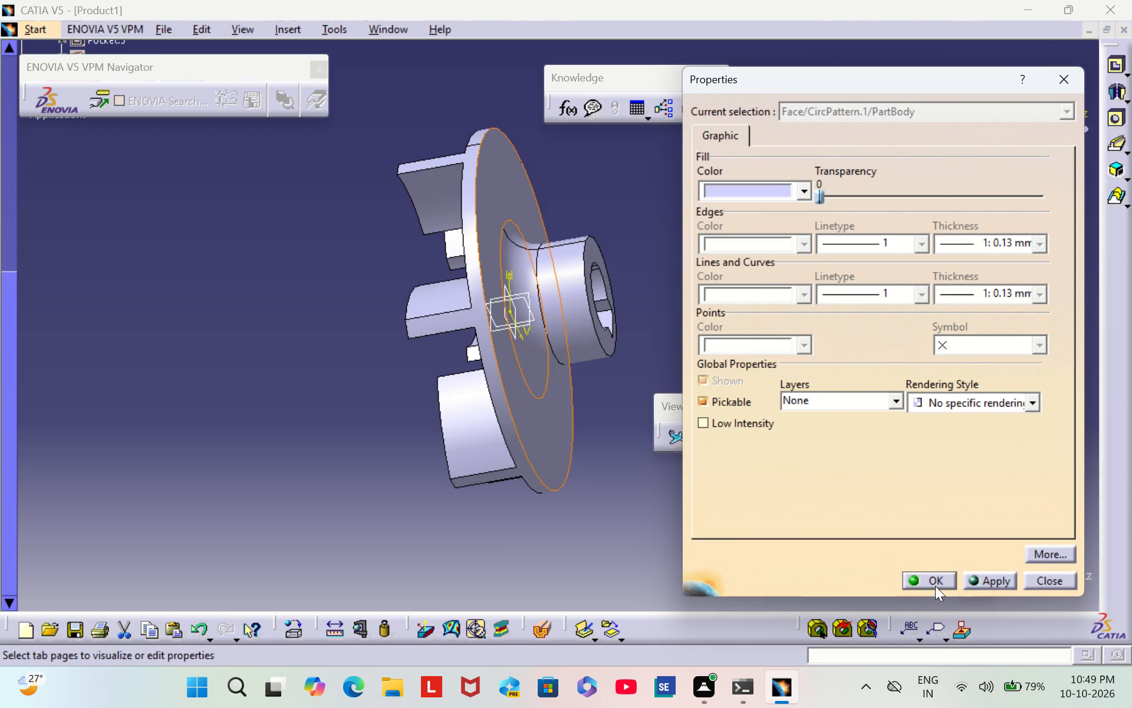
click(934, 577)
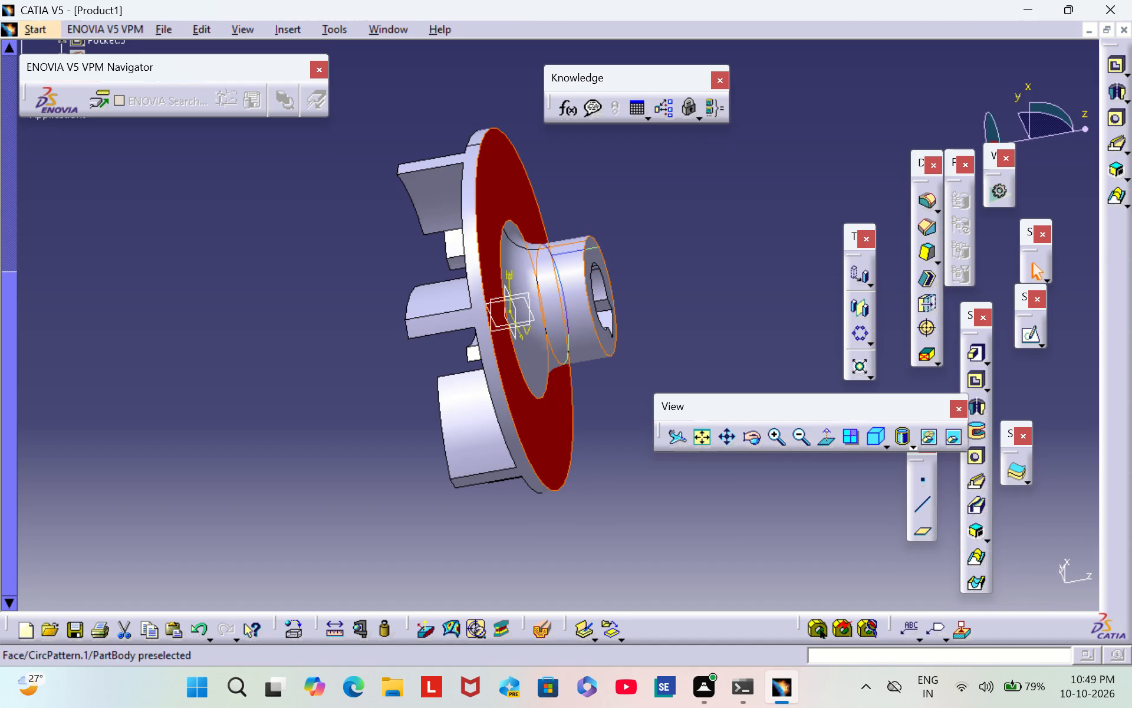
Set the fill colour of the hub's outer cylindrical face to red.
click(566, 298)
right_click(558, 296)
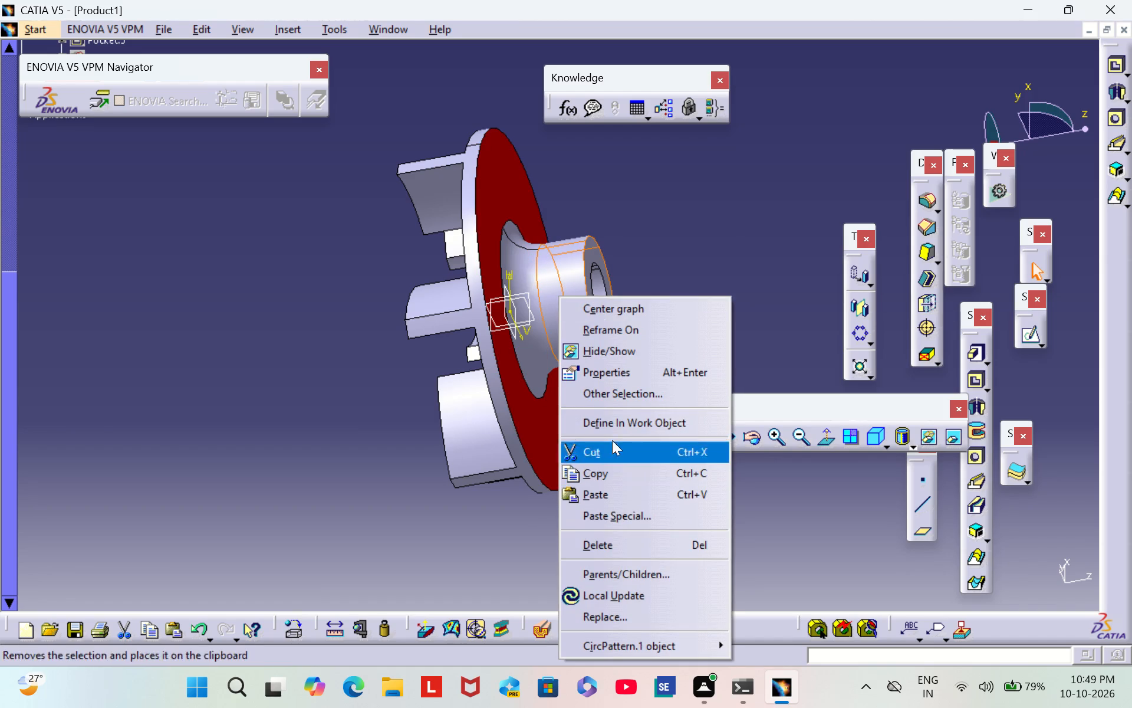
click(624, 378)
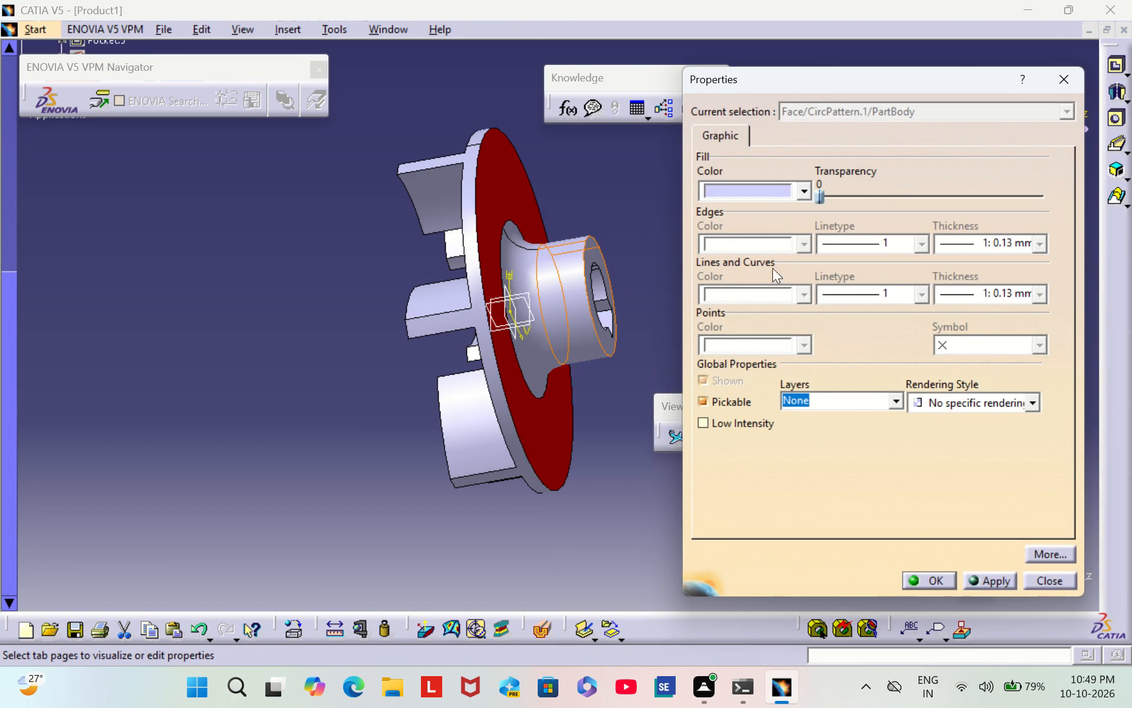
click(806, 191)
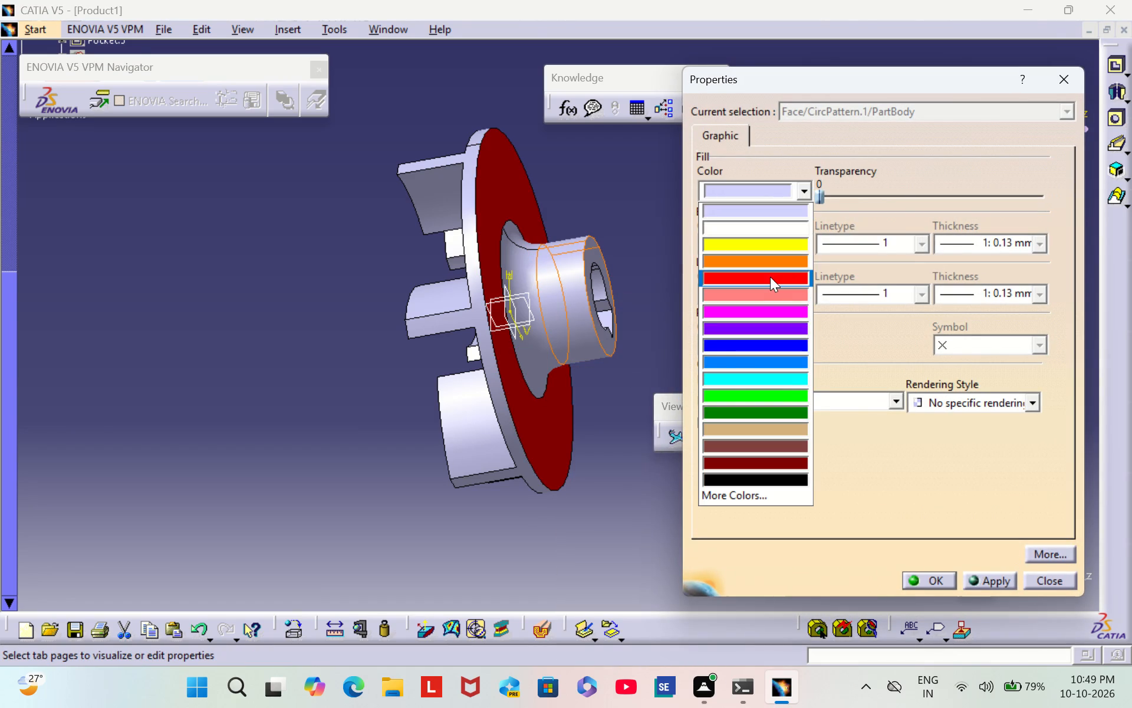
click(770, 277)
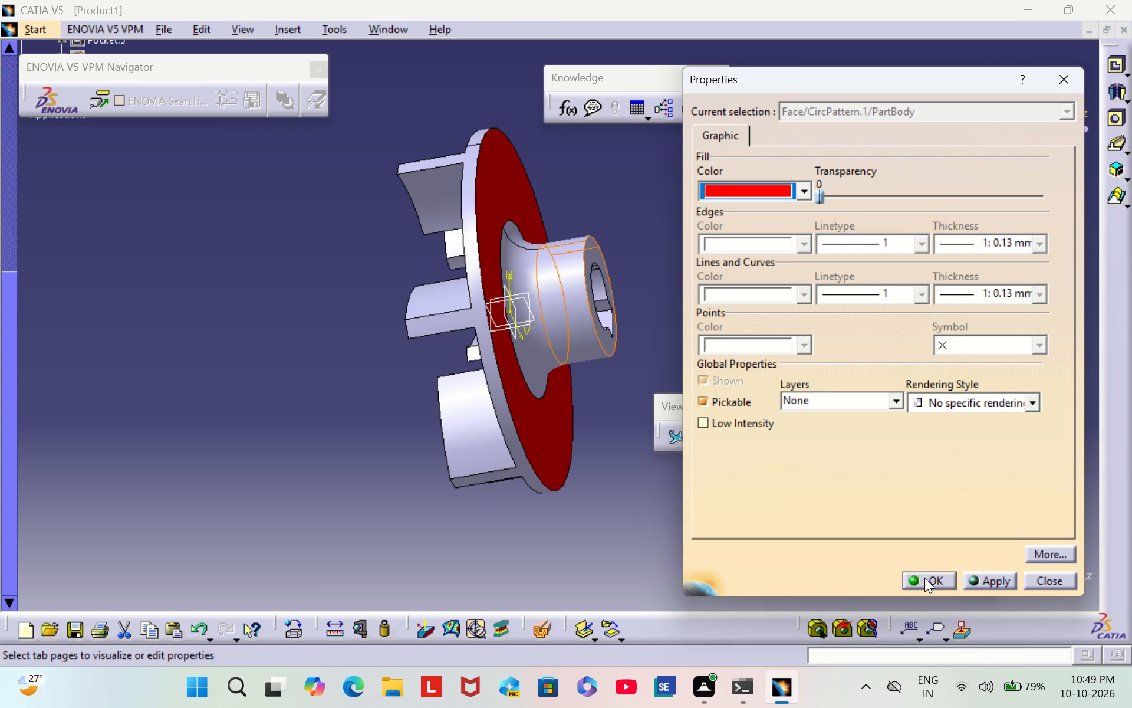
click(924, 578)
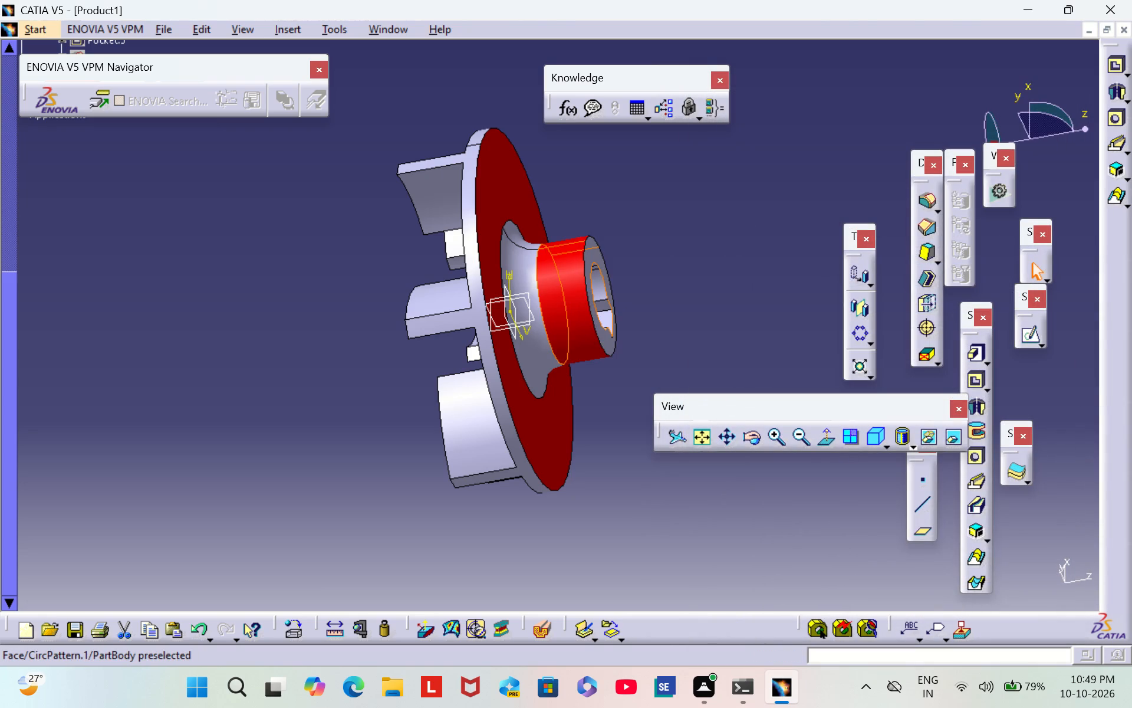
Set the fill colour of the whole circular pattern feature to red.
click(604, 336)
right_drag(597, 336, 590, 335)
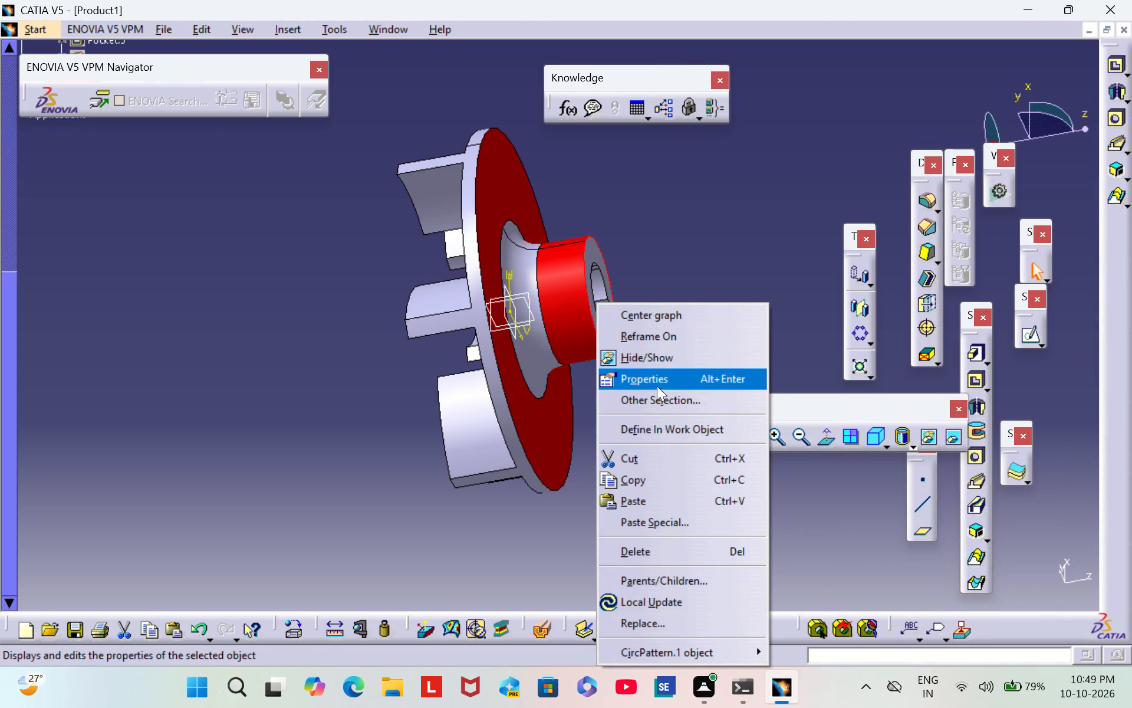
click(657, 385)
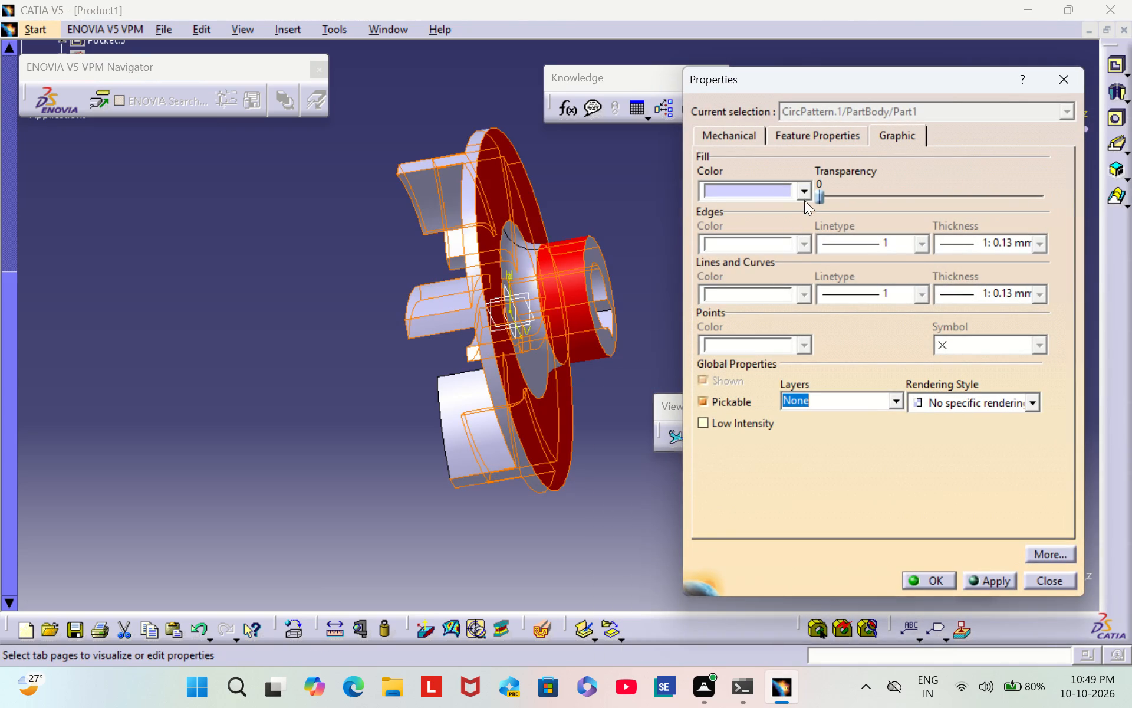
click(807, 195)
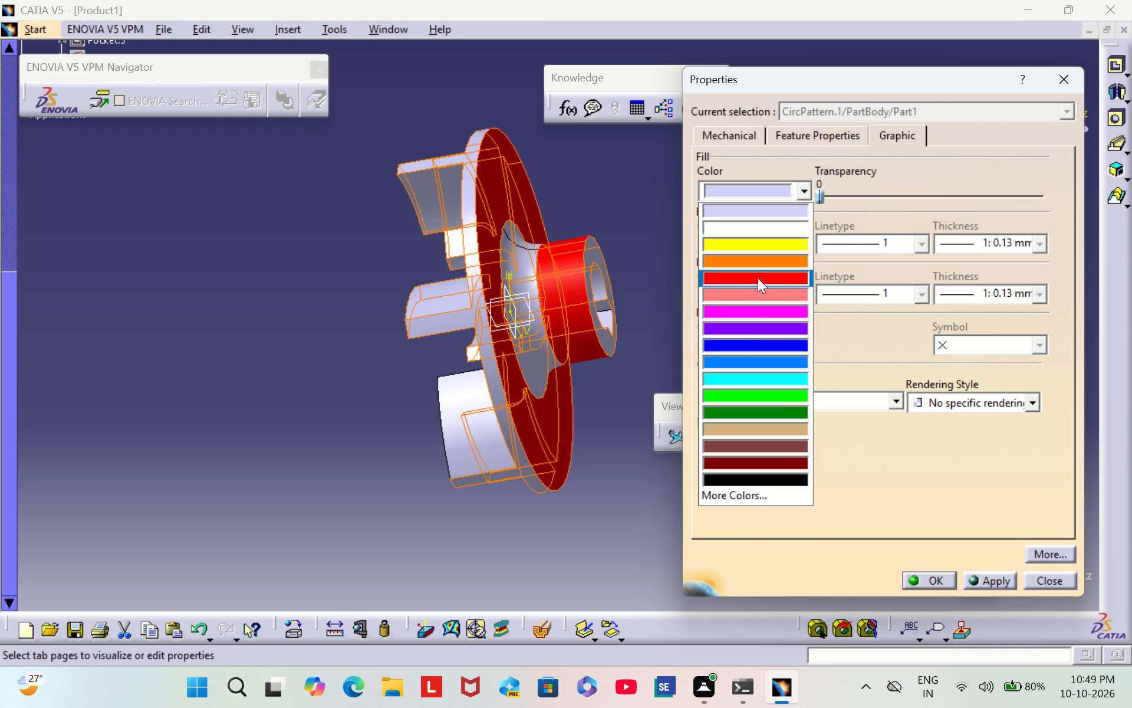
click(758, 278)
click(922, 582)
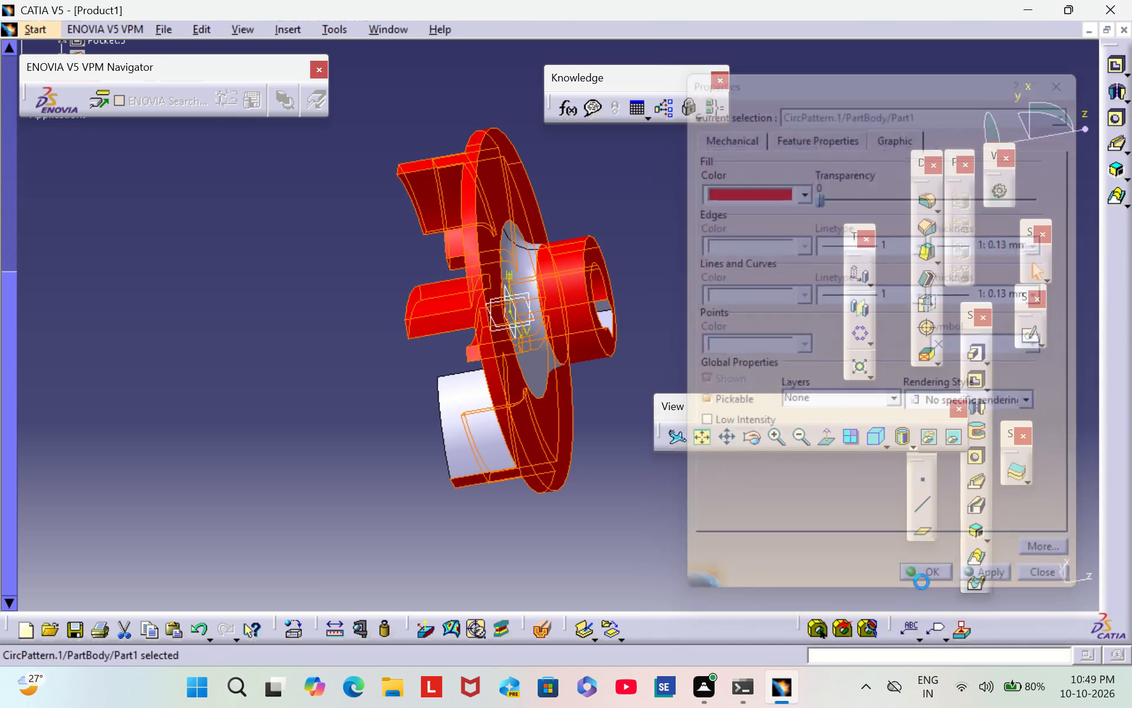
click(724, 290)
Set the fill colour of the fillet face at the hub's base to red.
middle_drag(723, 288, 720, 286)
right_drag(721, 286, 720, 286)
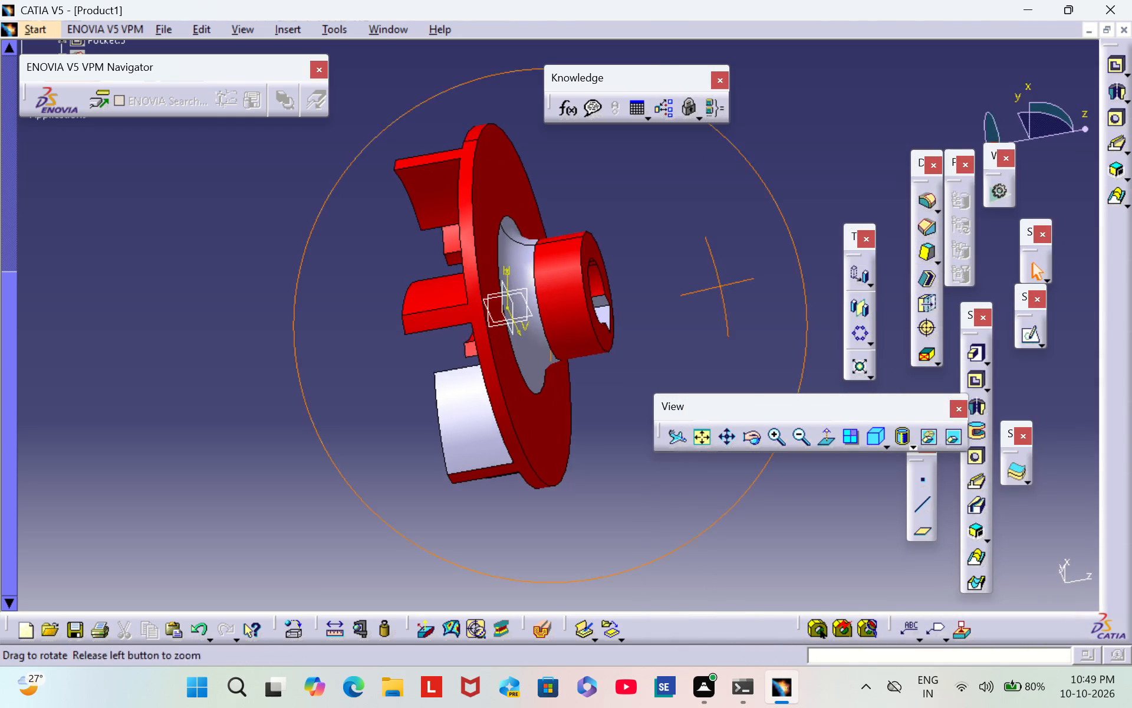
middle_drag(720, 286, 682, 292)
right_drag(720, 286, 657, 290)
click(502, 265)
right_click(501, 265)
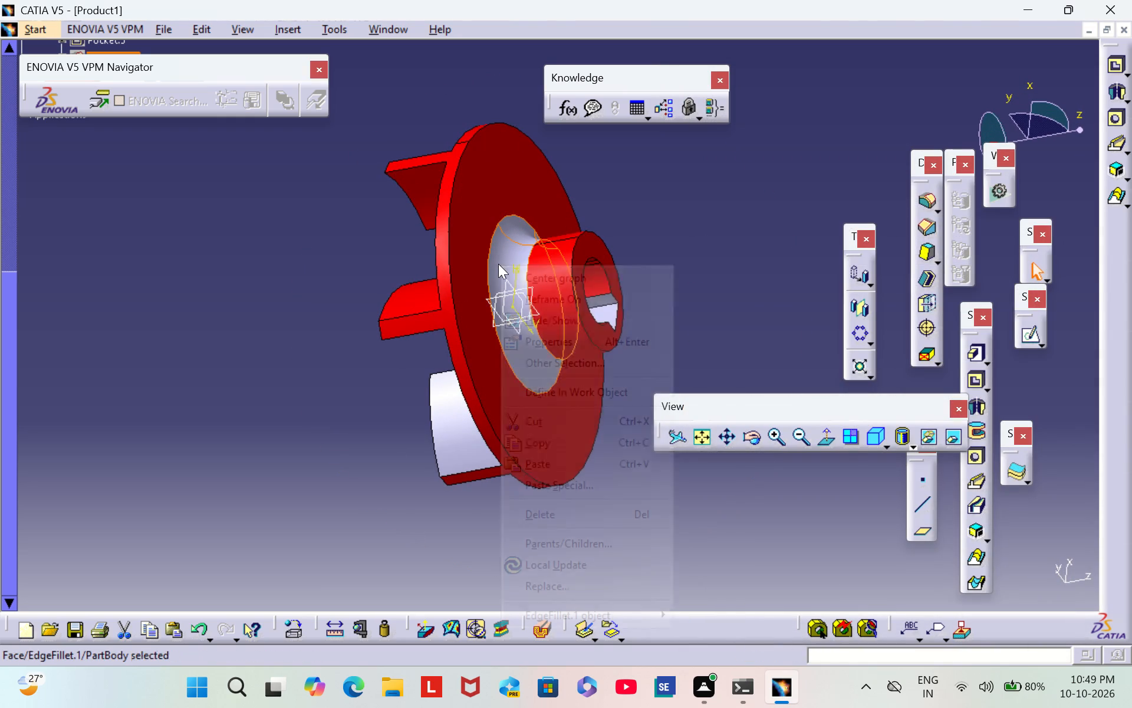
click(586, 348)
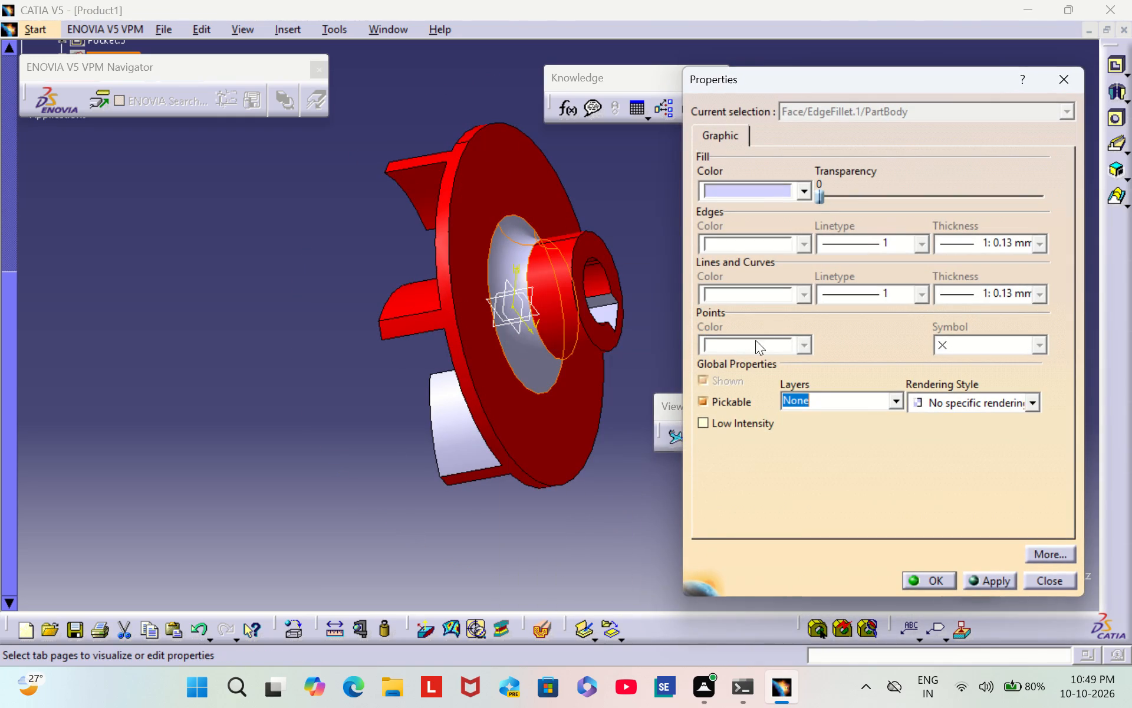
click(803, 195)
click(775, 278)
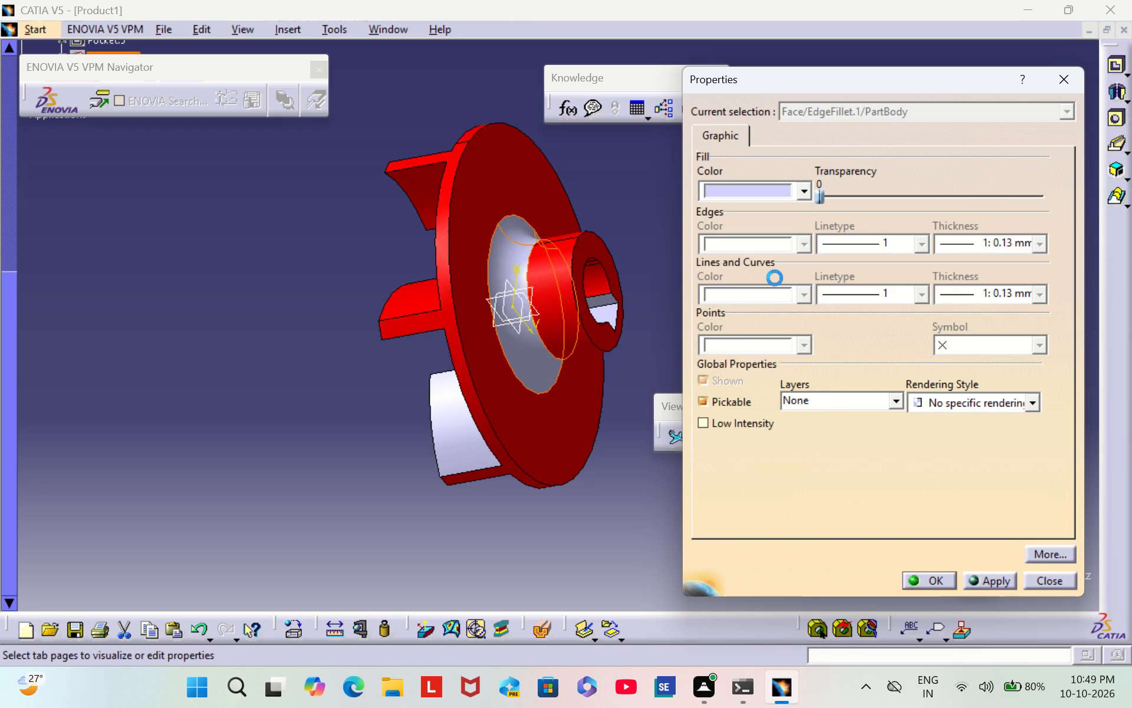
click(934, 582)
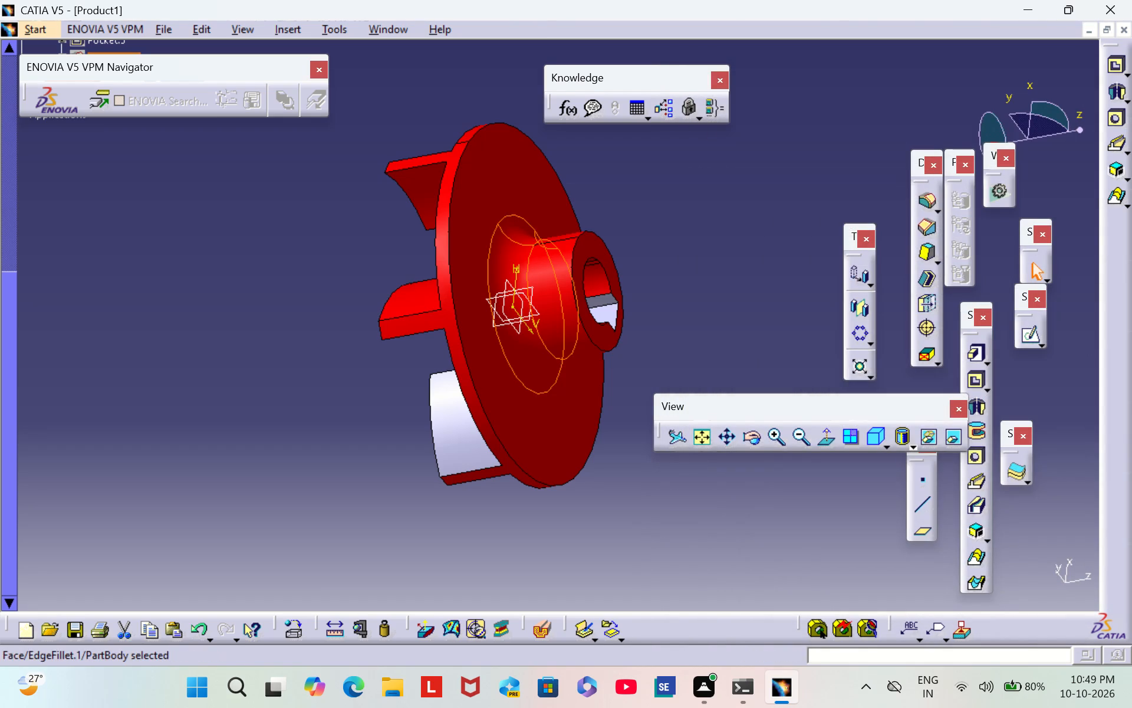
Set the fill colour of the keyway pocket in the hub's bore to red.
right_drag(733, 310, 653, 320)
middle_drag(733, 310, 653, 320)
middle_drag(623, 248, 519, 268)
scroll(623, 248, down, 1)
right_drag(619, 246, 519, 268)
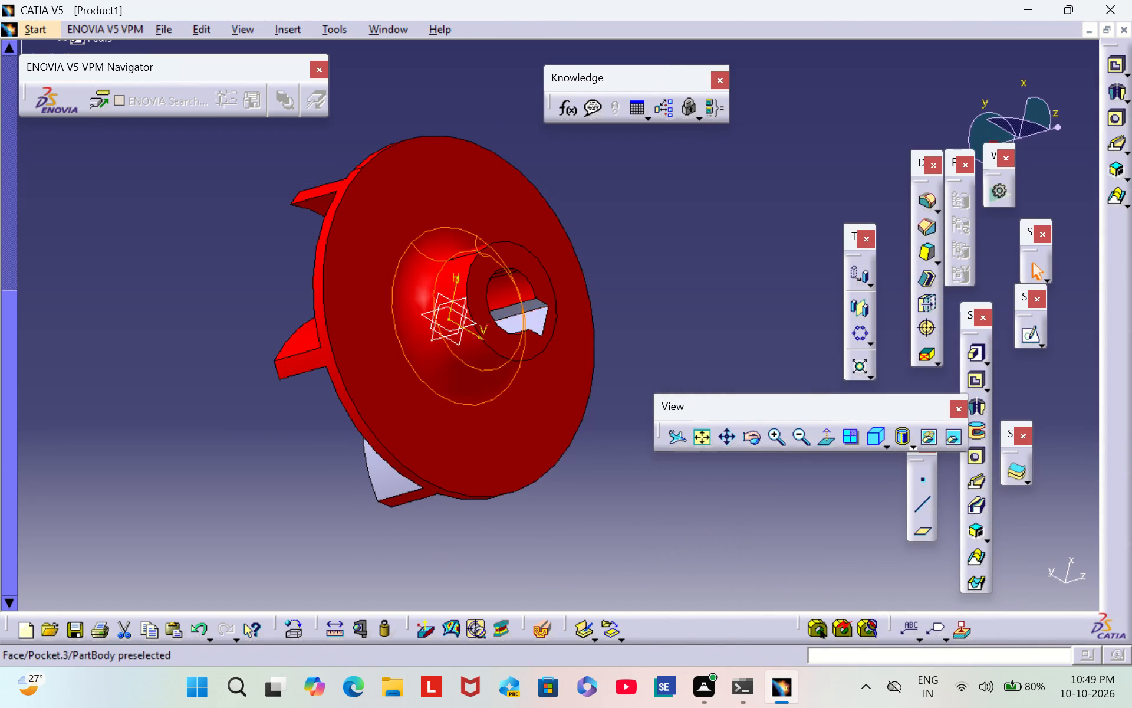
click(535, 314)
right_click(532, 314)
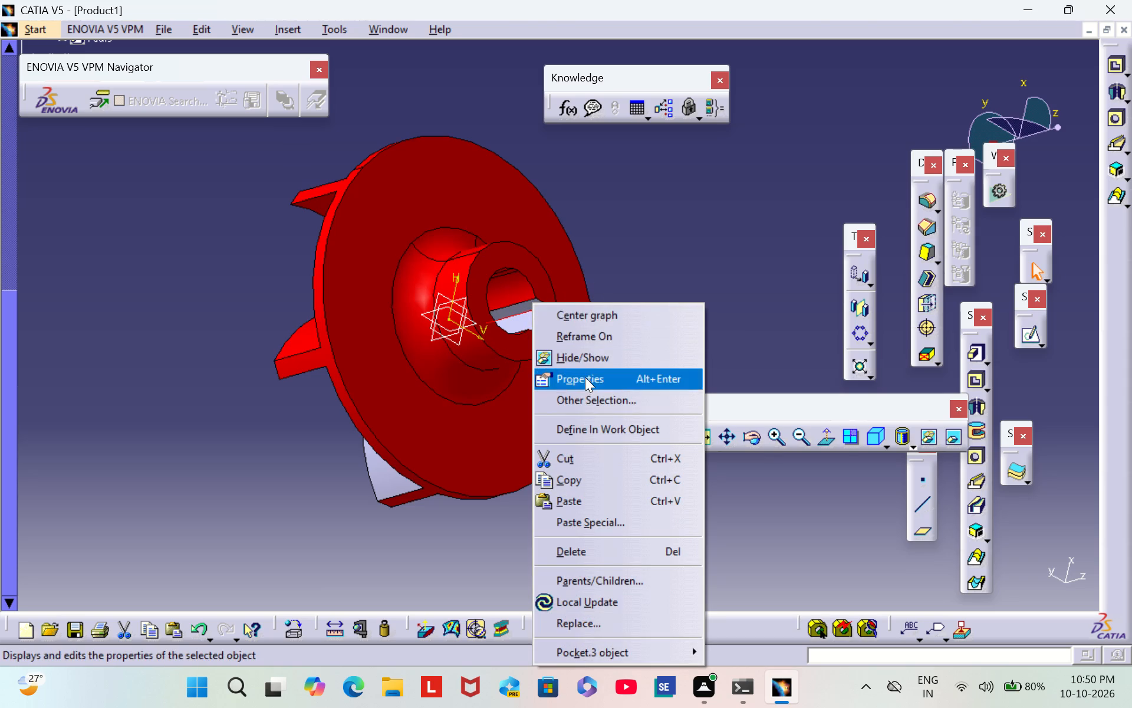
click(584, 378)
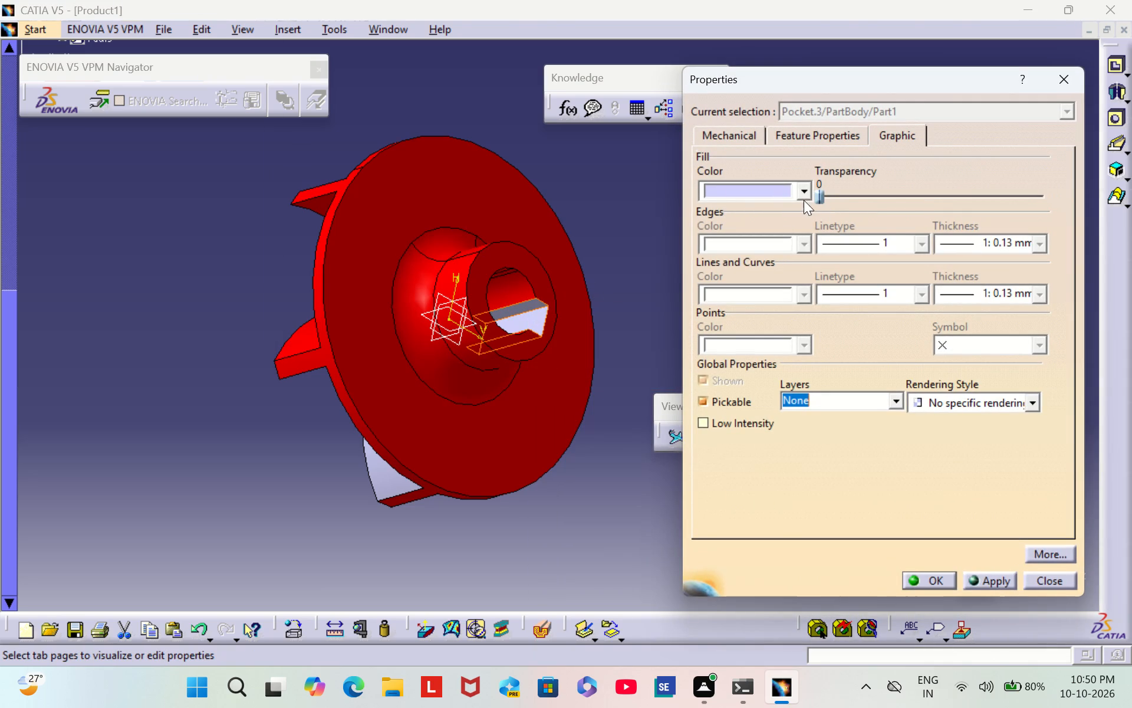
click(804, 199)
click(761, 283)
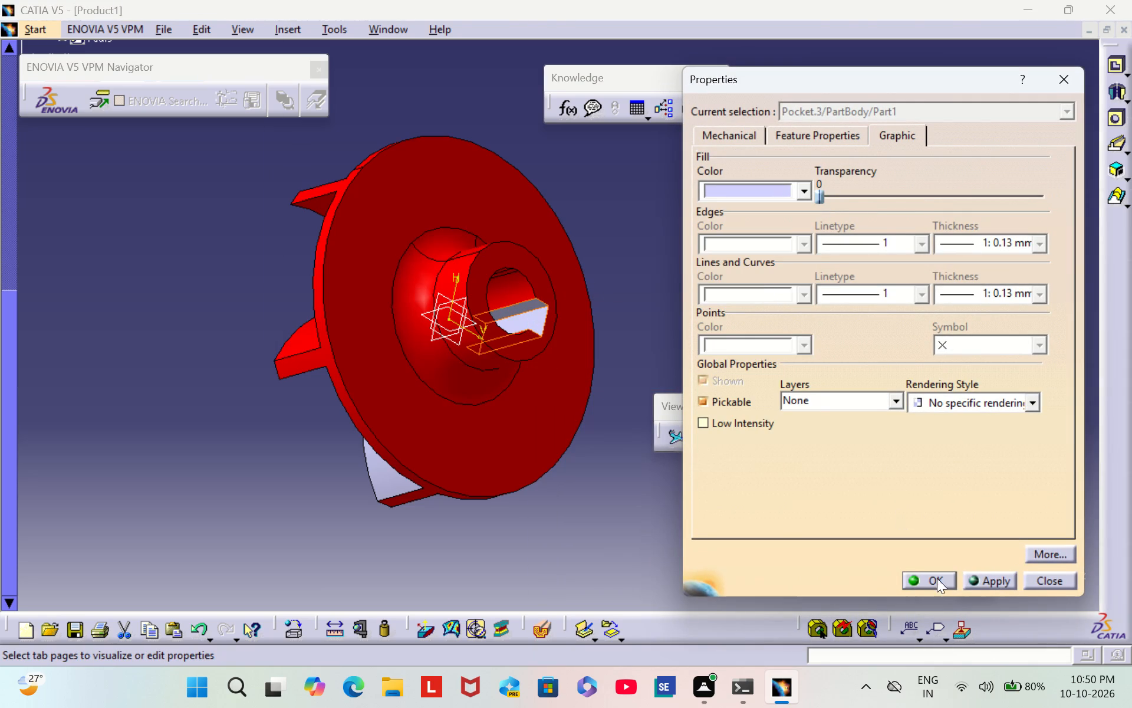
click(939, 587)
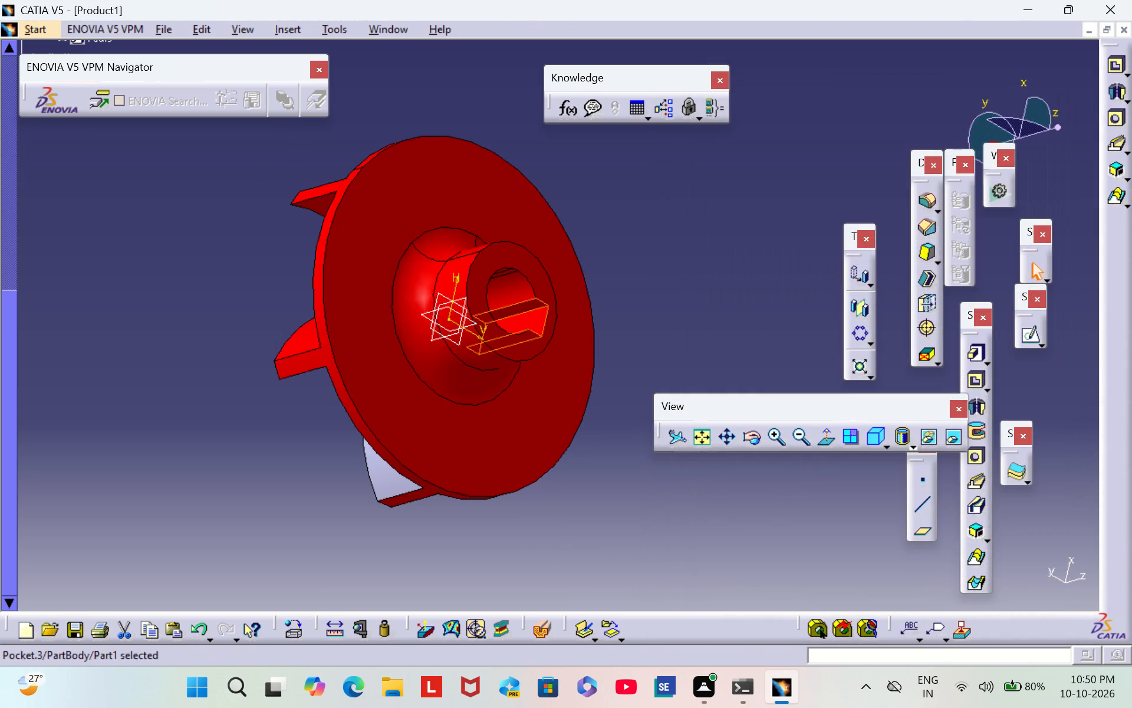
On the vane side of the flange, set the fill colour of one vane's inner-end fillet face to red.
middle_drag(663, 319, 779, 237)
right_drag(663, 319, 779, 237)
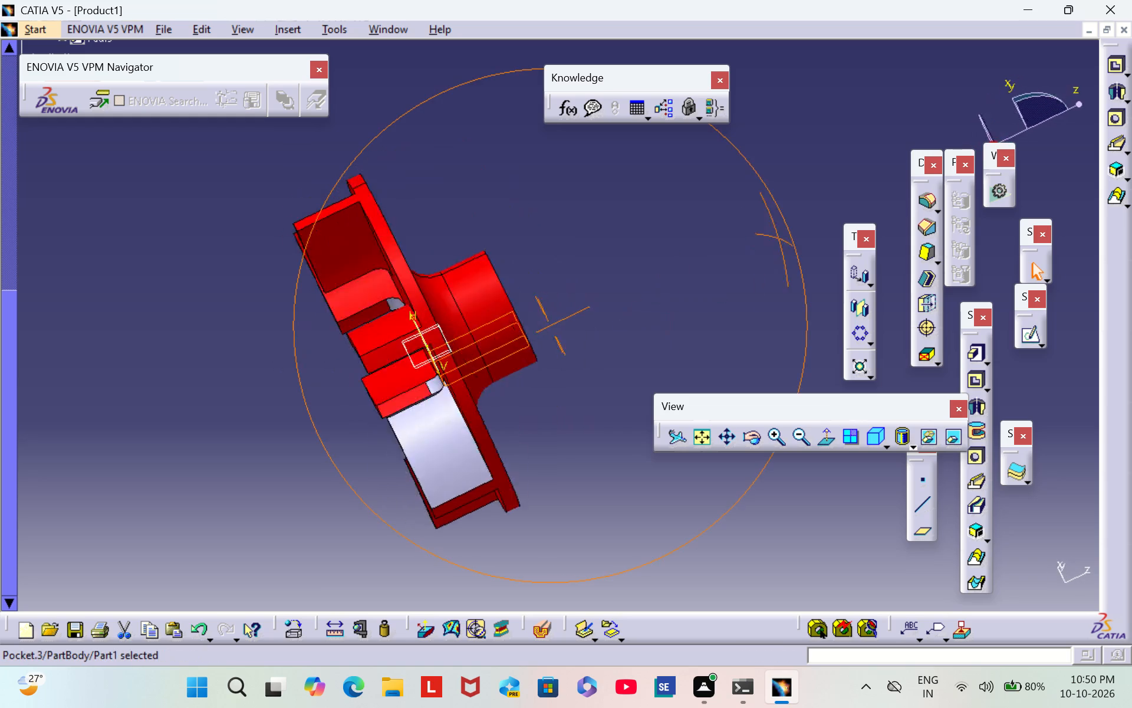
middle_drag(779, 237, 840, 169)
right_drag(779, 237, 840, 169)
scroll(554, 359, down, 1)
middle_drag(637, 306, 670, 281)
right_drag(637, 306, 670, 281)
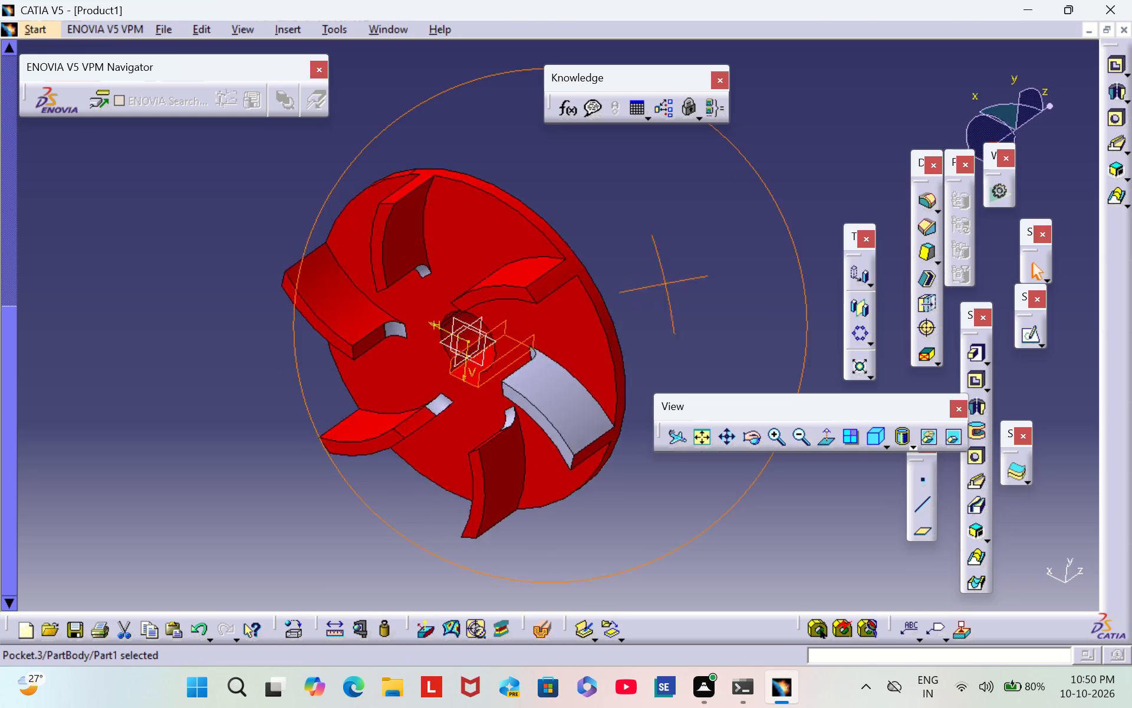
middle_drag(670, 281, 802, 183)
right_drag(670, 281, 802, 183)
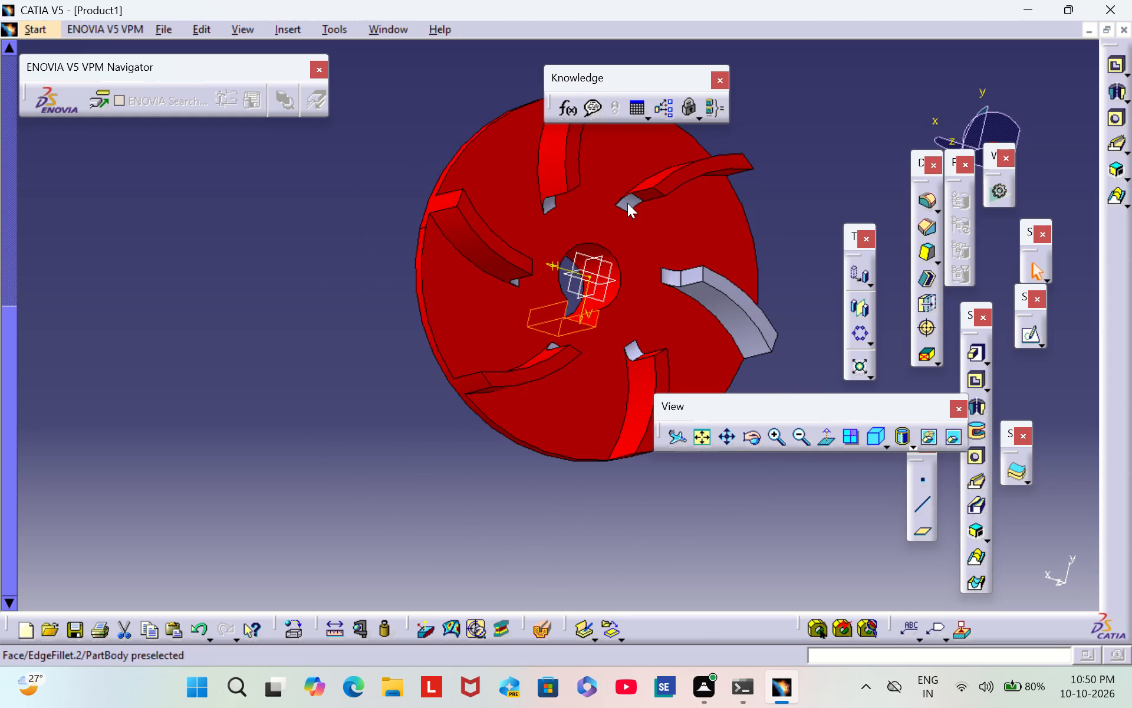
right_click(627, 203)
click(672, 279)
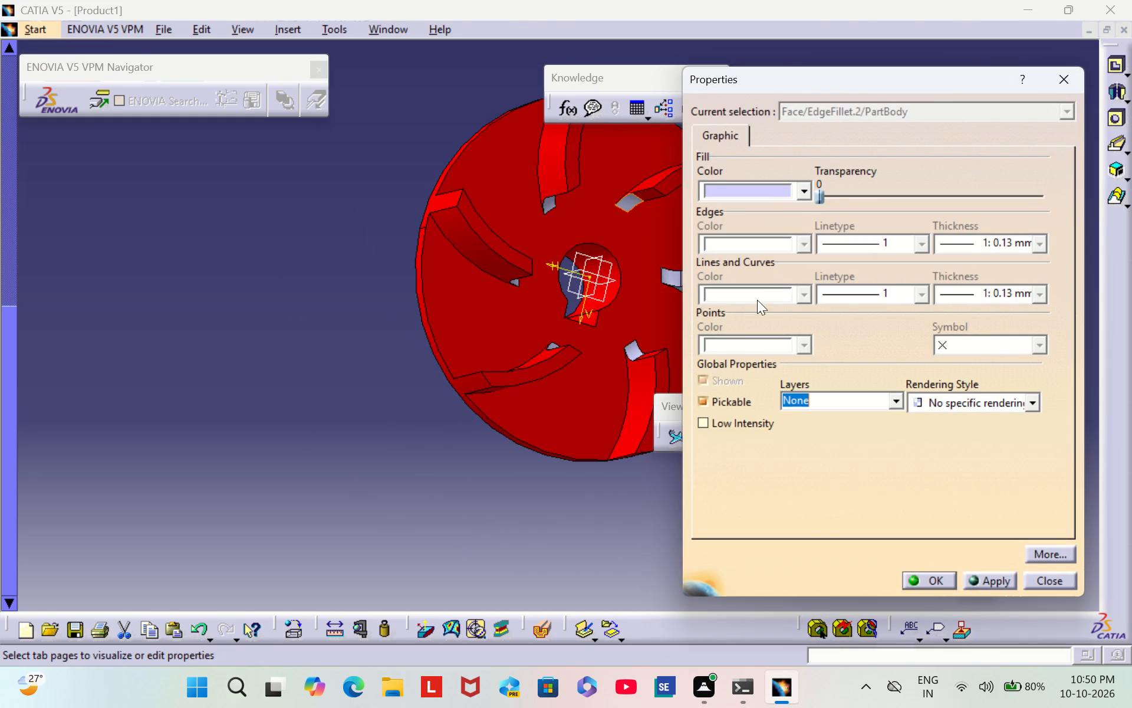
click(808, 188)
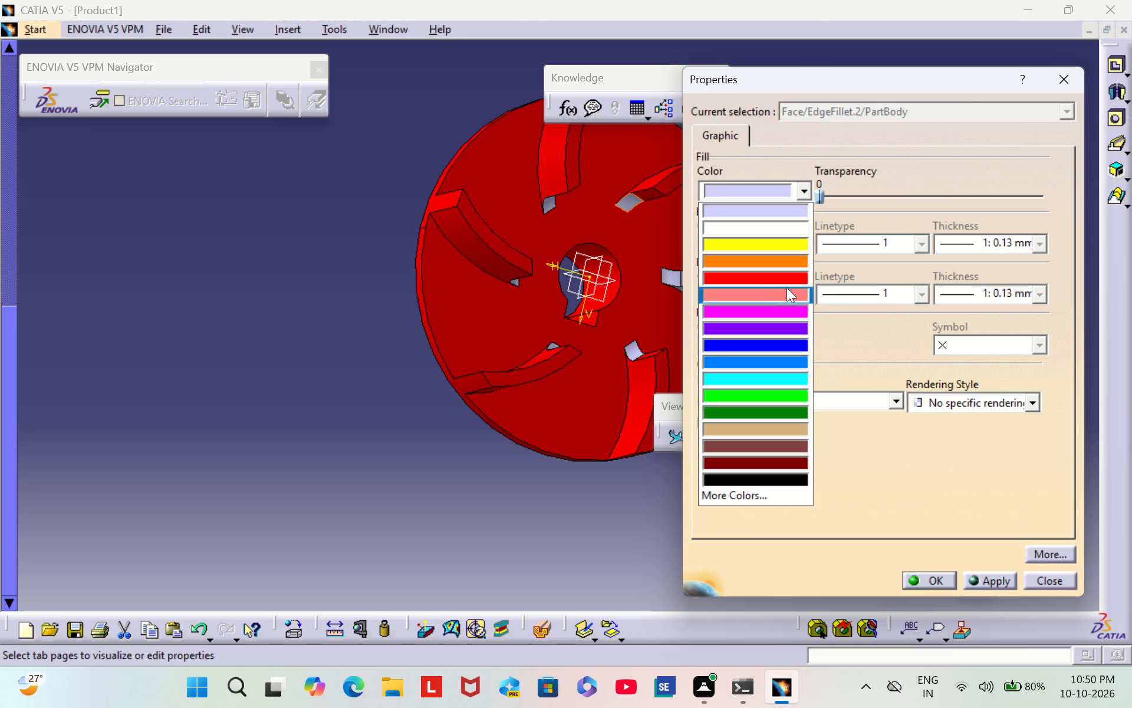
click(766, 278)
click(923, 578)
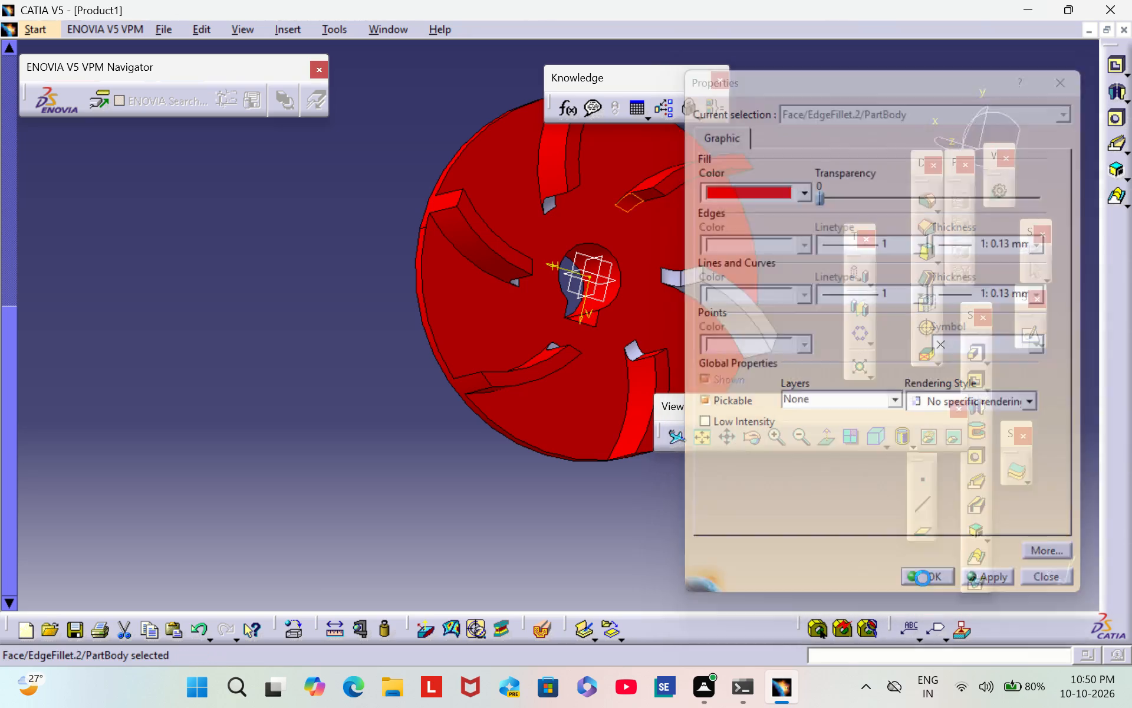
click(776, 198)
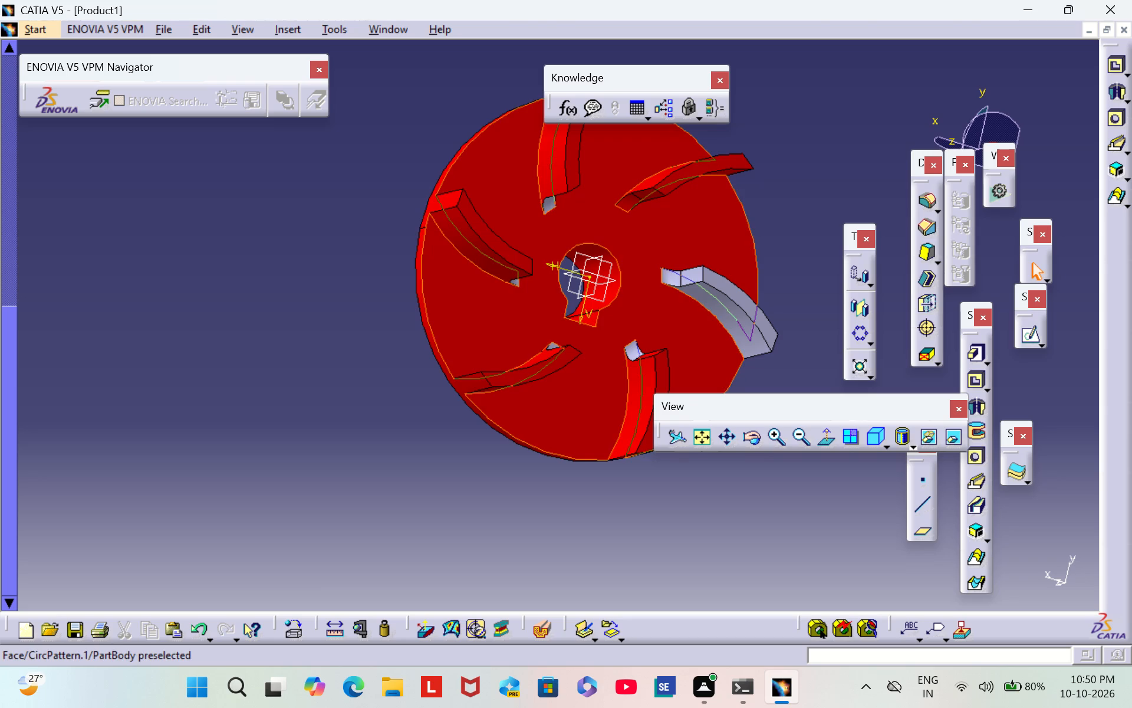
Set the fill colour of the concave side face of the original, still uncoloured vane to red.
click(739, 315)
right_click(739, 315)
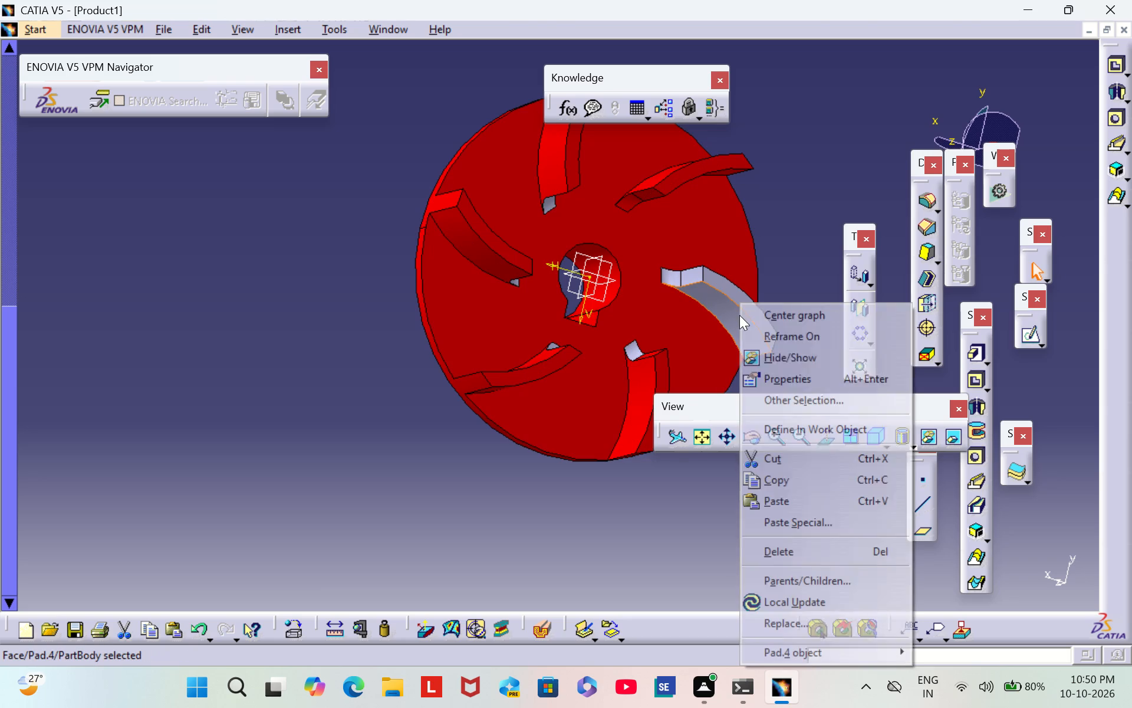
click(769, 382)
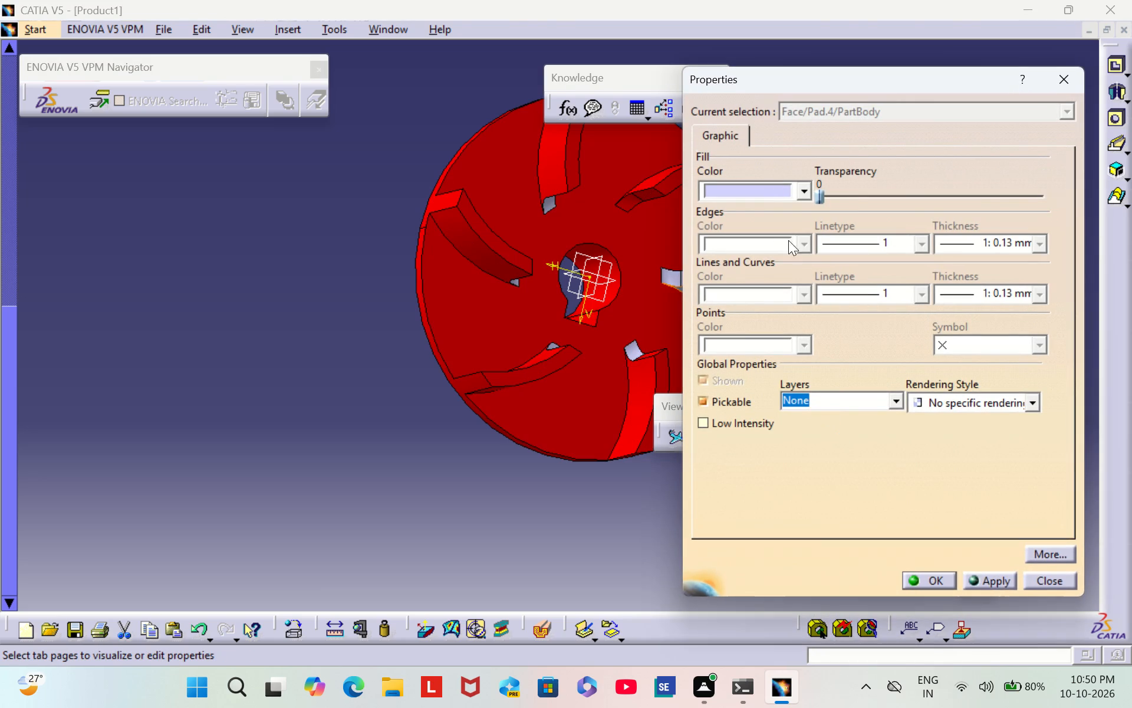
click(808, 194)
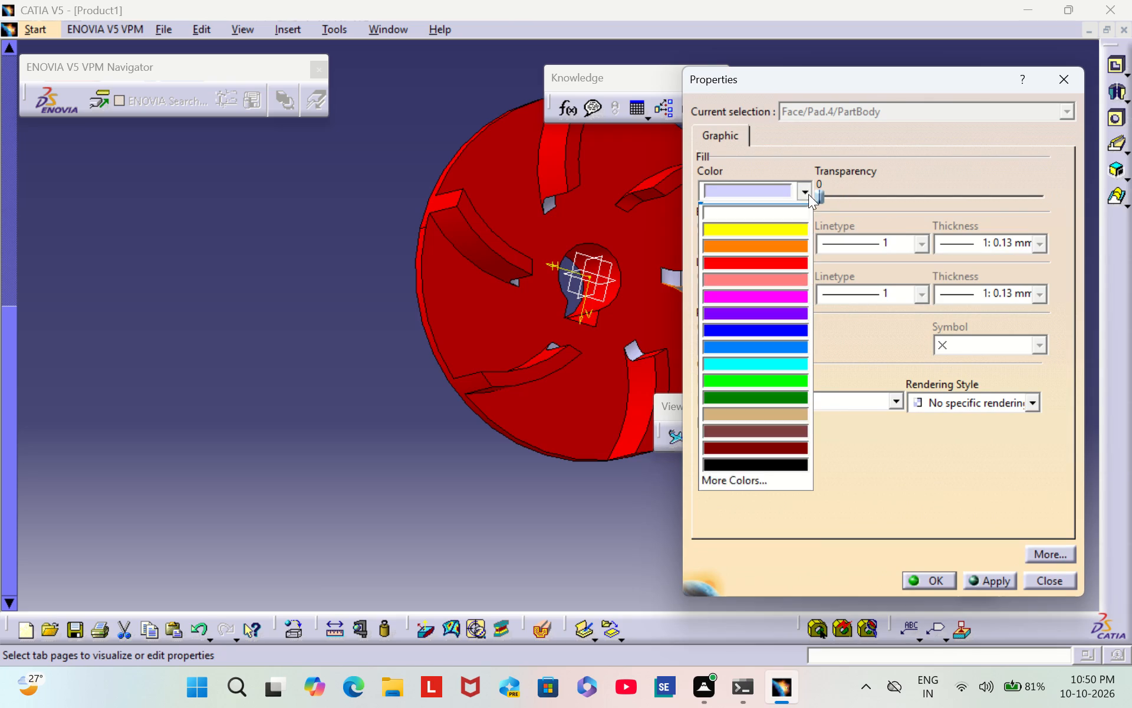
click(764, 281)
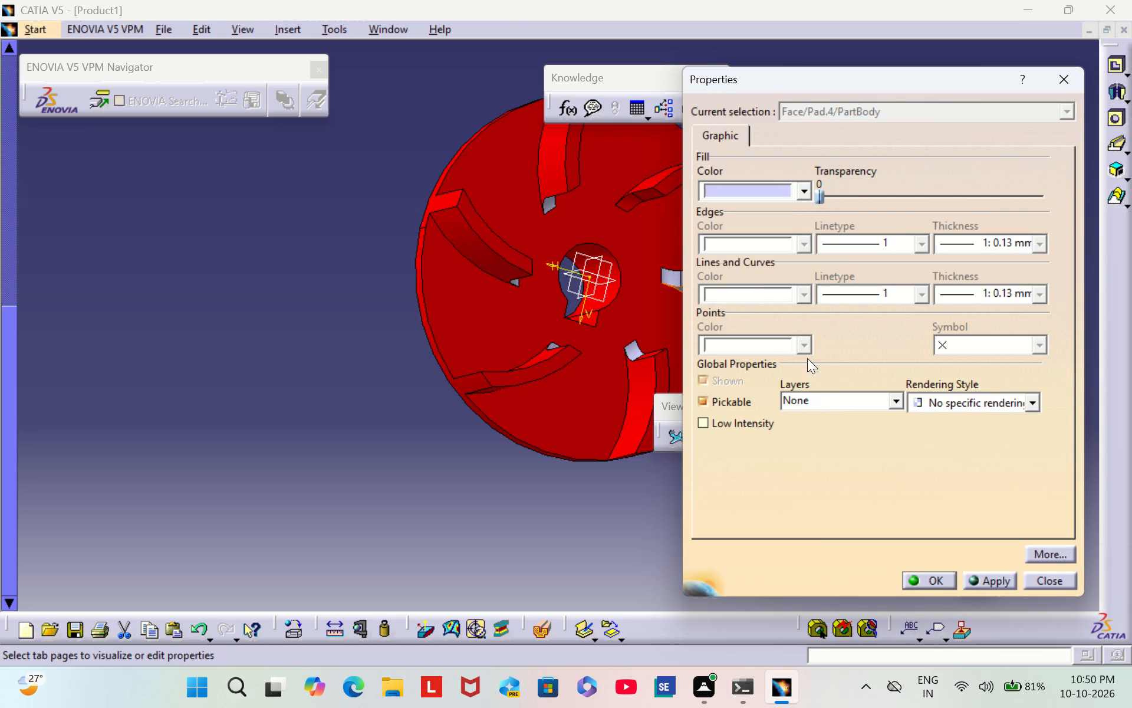
click(927, 578)
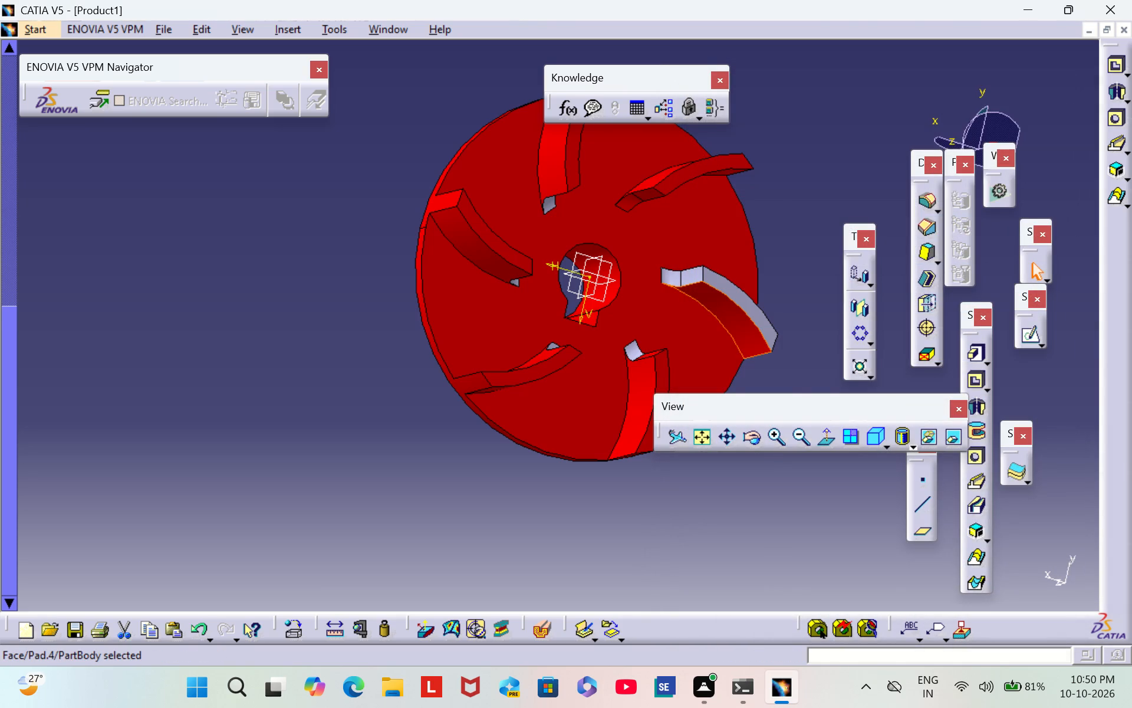
Set the fill colour of the same vane's narrow free top face to red.
middle_drag(797, 206, 706, 267)
scroll(797, 206, down, 1)
right_drag(796, 205, 706, 267)
middle_click(706, 267)
middle_click(706, 267)
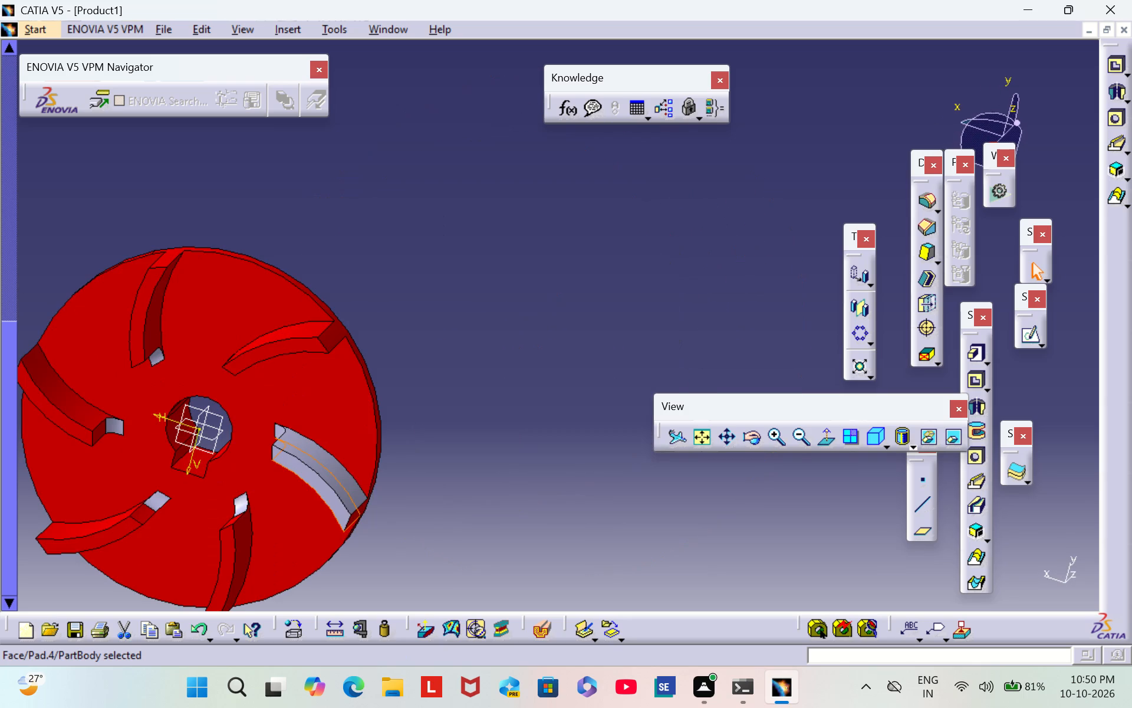
middle_drag(404, 382, 595, 273)
right_drag(404, 380, 595, 273)
scroll(393, 337, down, 1)
middle_drag(377, 342, 377, 343)
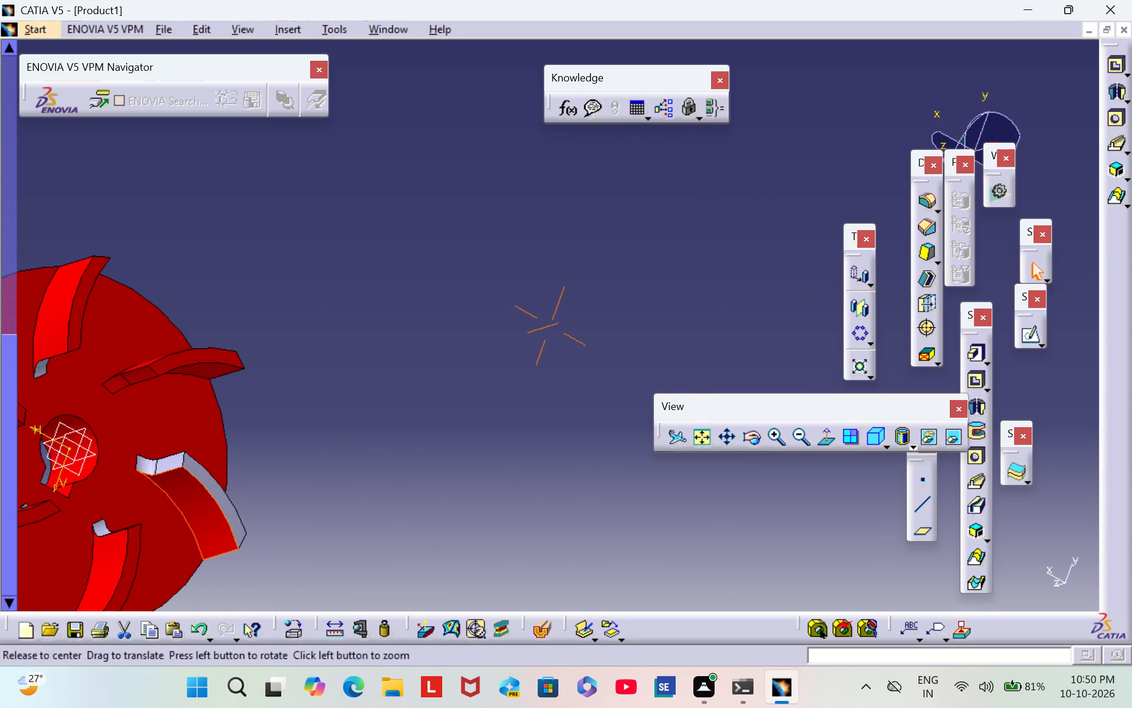
middle_drag(377, 343, 692, 235)
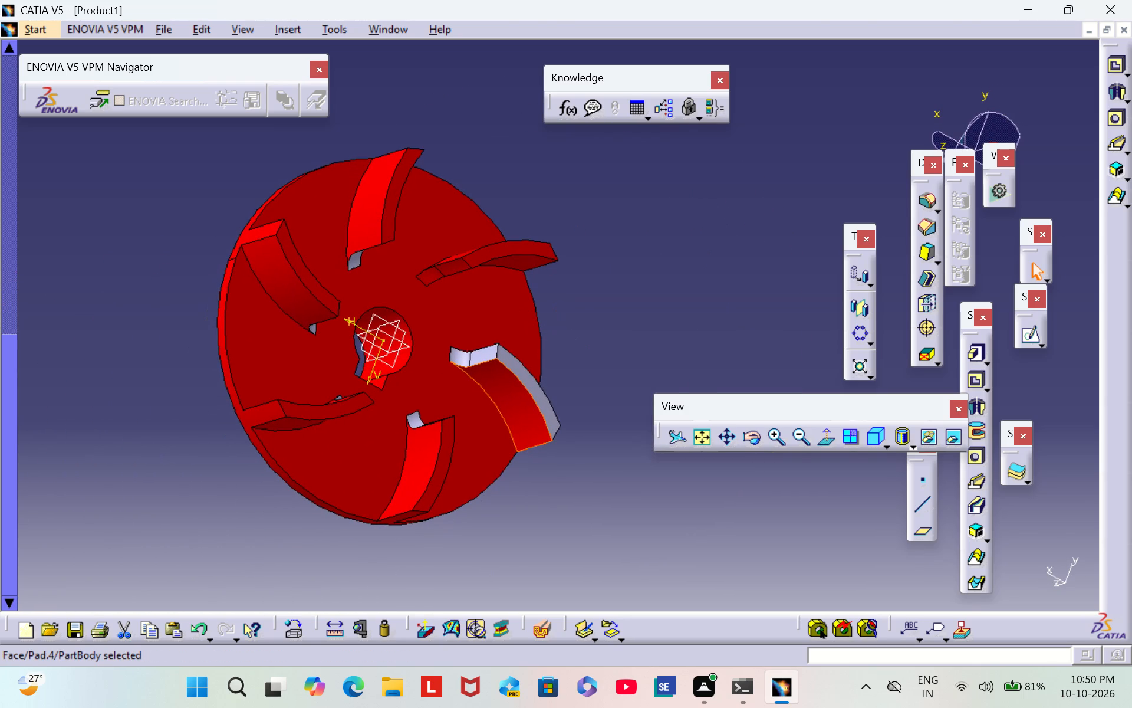
click(516, 368)
right_click(515, 368)
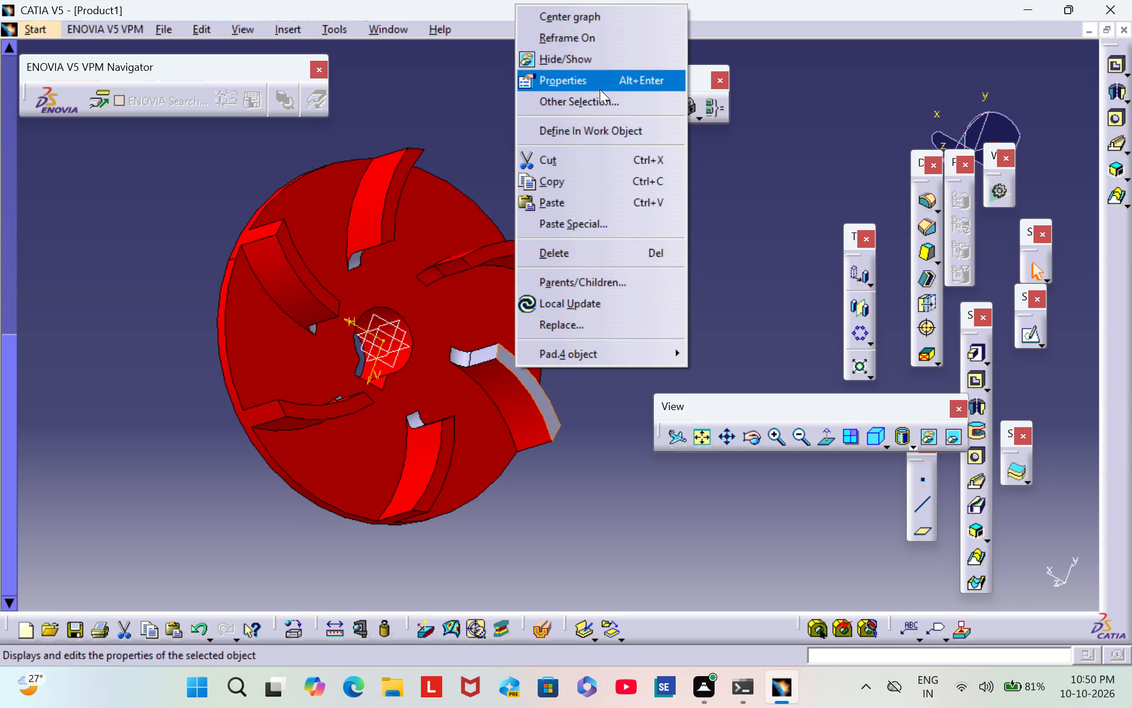
click(595, 84)
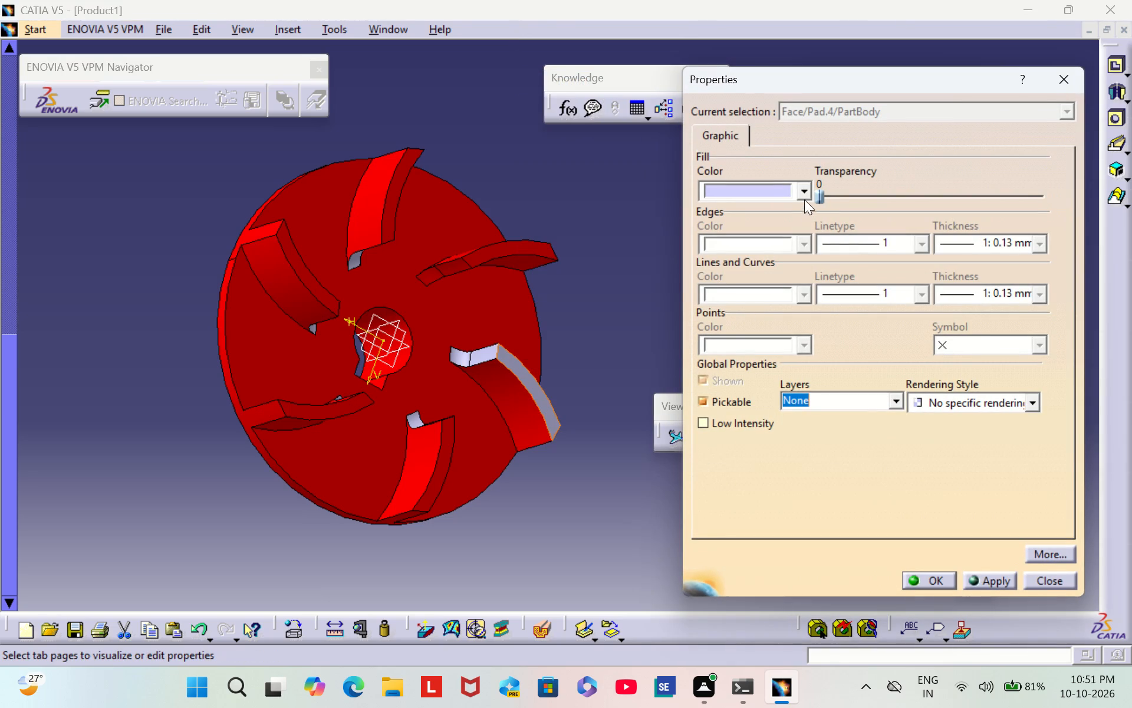
click(804, 197)
click(771, 283)
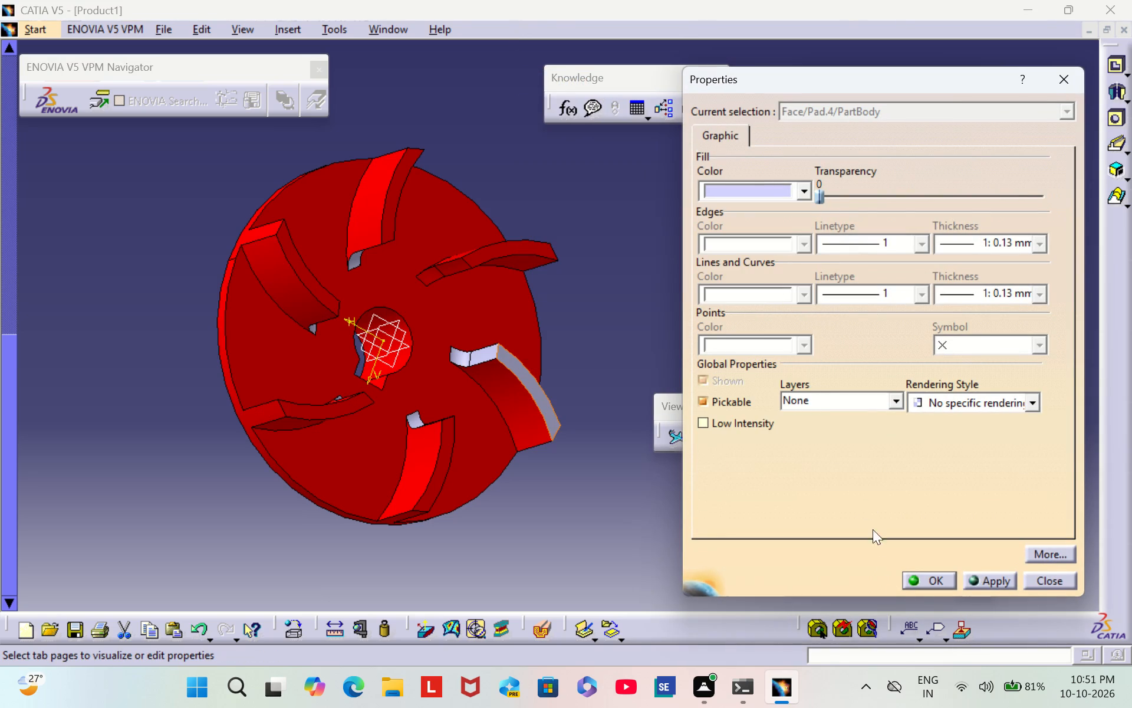
click(926, 582)
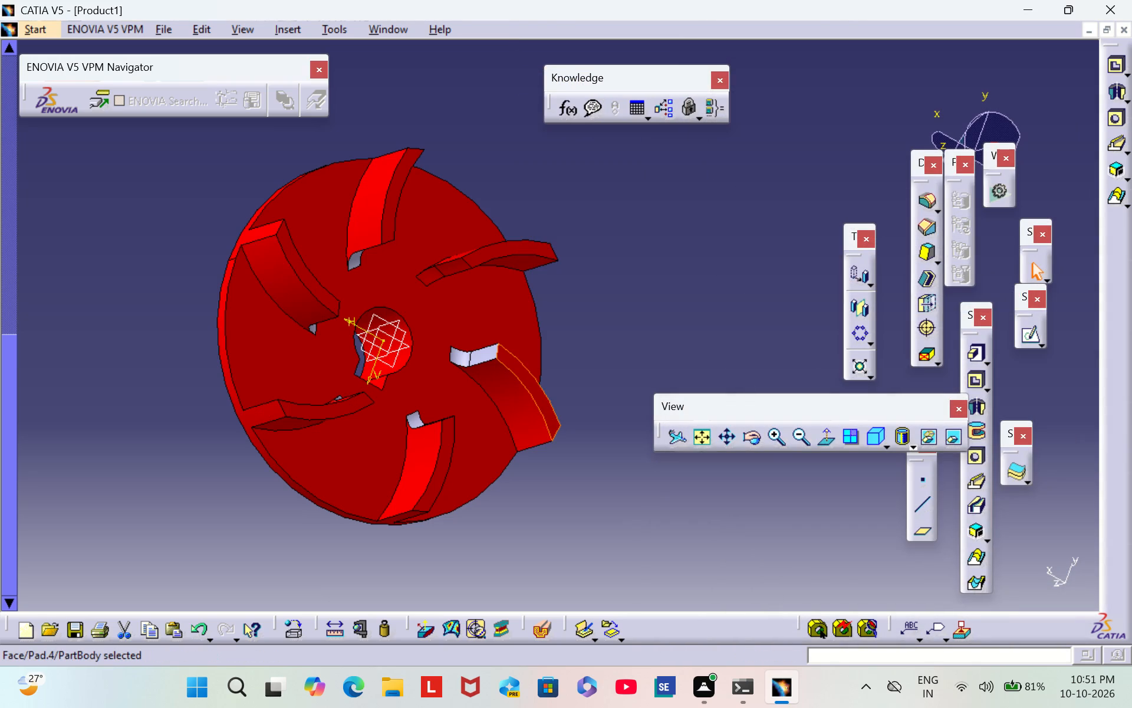
Set the fill colour of the original vane's whole pad feature, Pad.4, to red.
scroll(718, 224, down, 1)
middle_drag(718, 222, 707, 228)
right_drag(716, 221, 560, 327)
middle_drag(668, 254, 560, 327)
middle_click(560, 327)
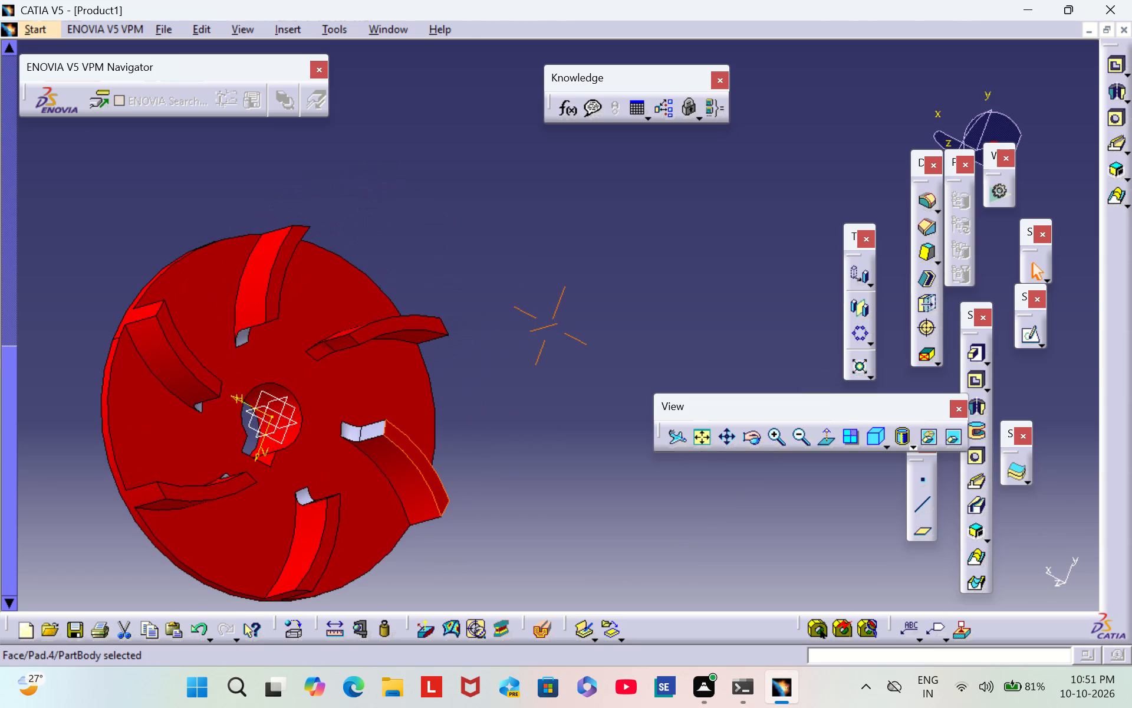
scroll(545, 317, down, 1)
middle_drag(526, 332, 745, 179)
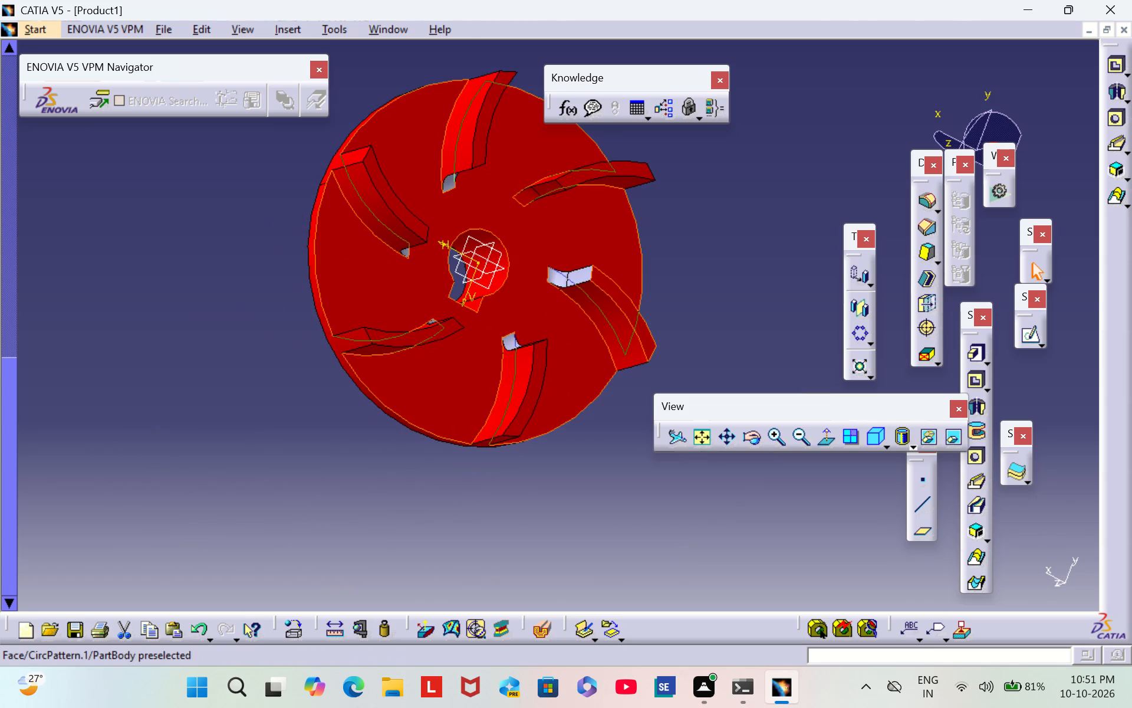
click(577, 274)
right_click(576, 274)
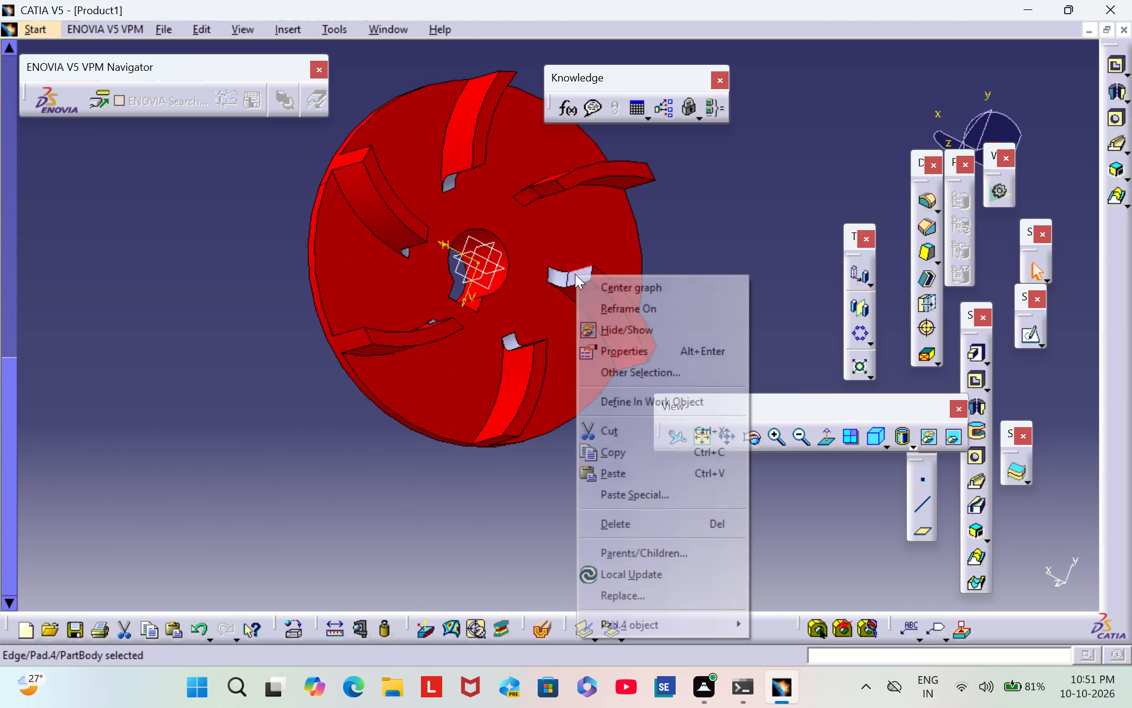
click(623, 345)
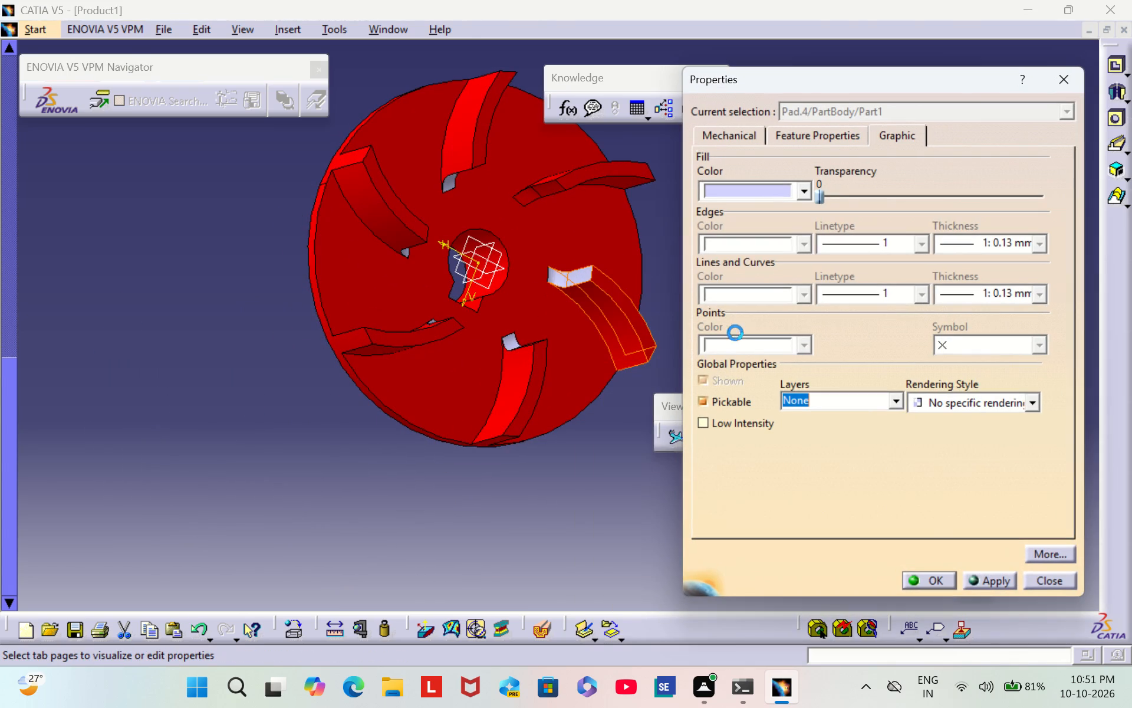
click(809, 189)
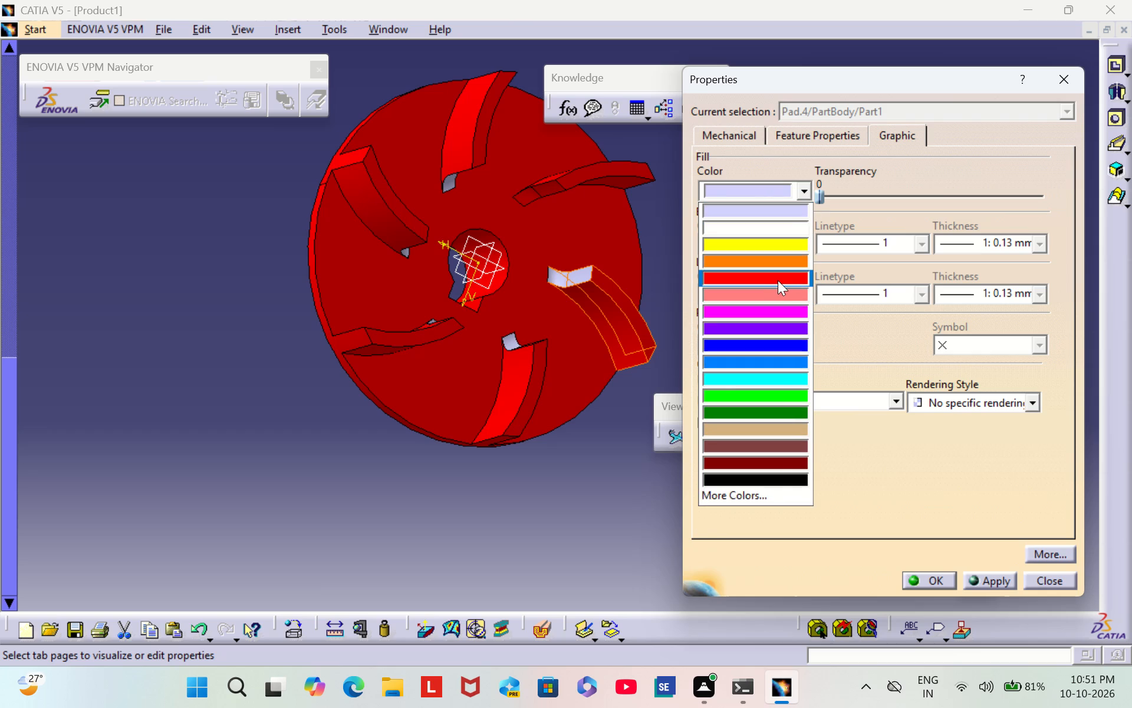
click(775, 280)
click(934, 579)
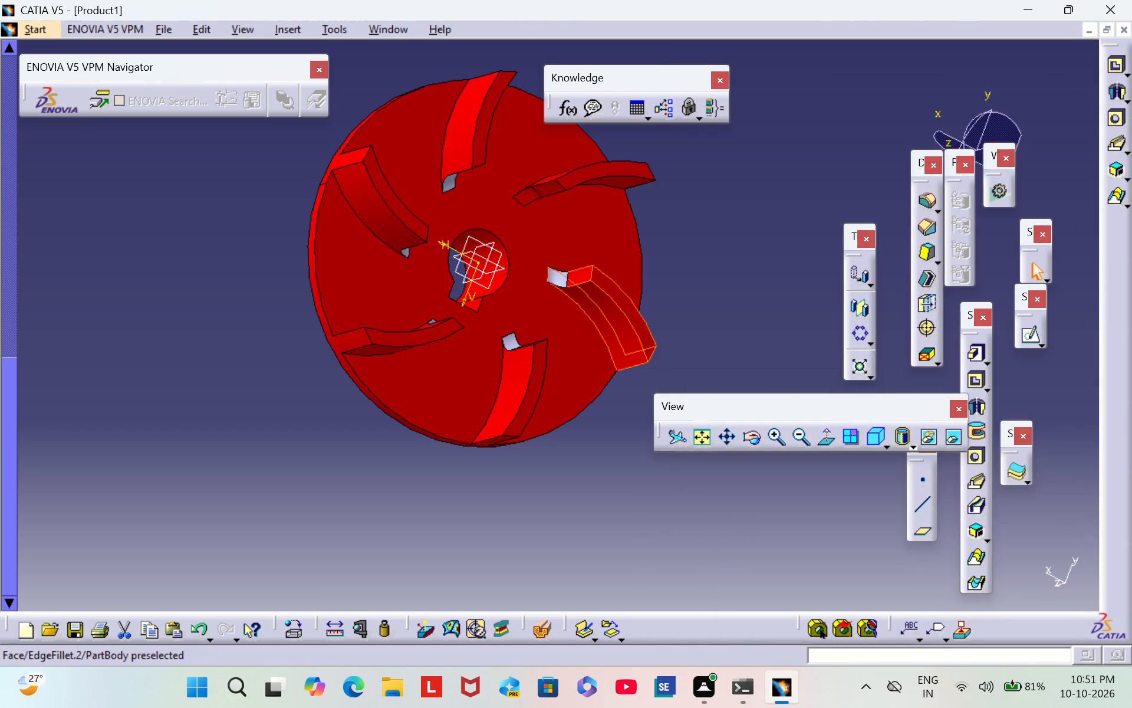
Set the fill colour of the fillet face at the original vane's inner end to red.
right_click(556, 277)
click(585, 345)
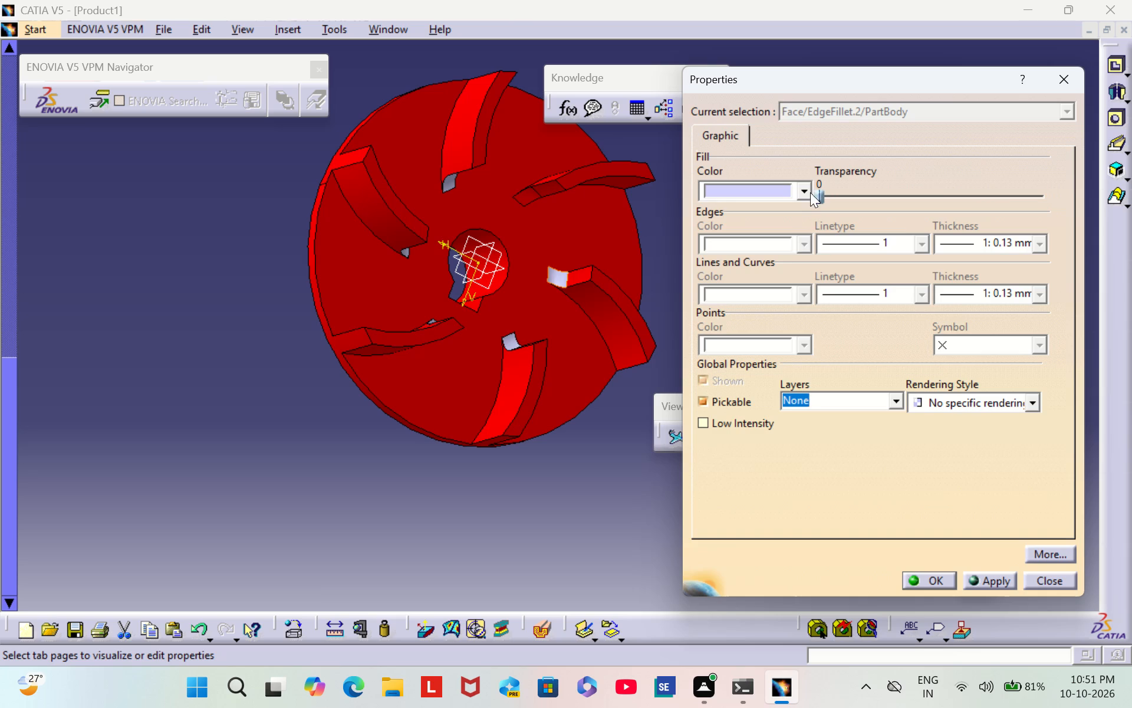
click(807, 192)
click(767, 274)
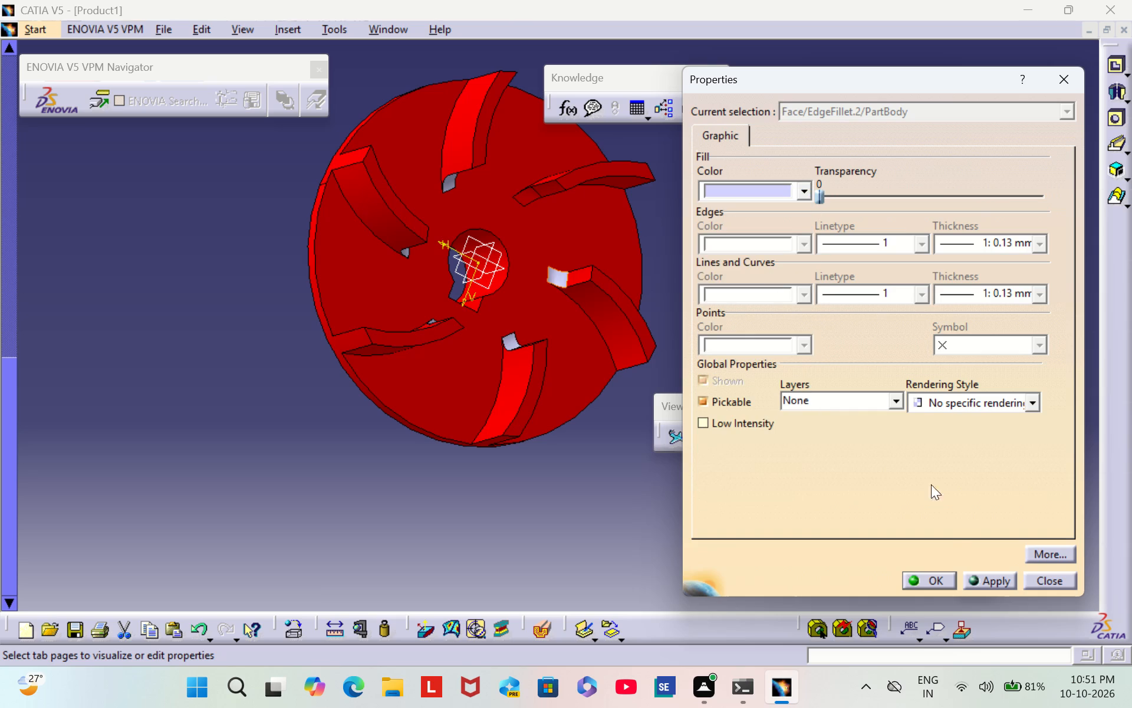
click(927, 584)
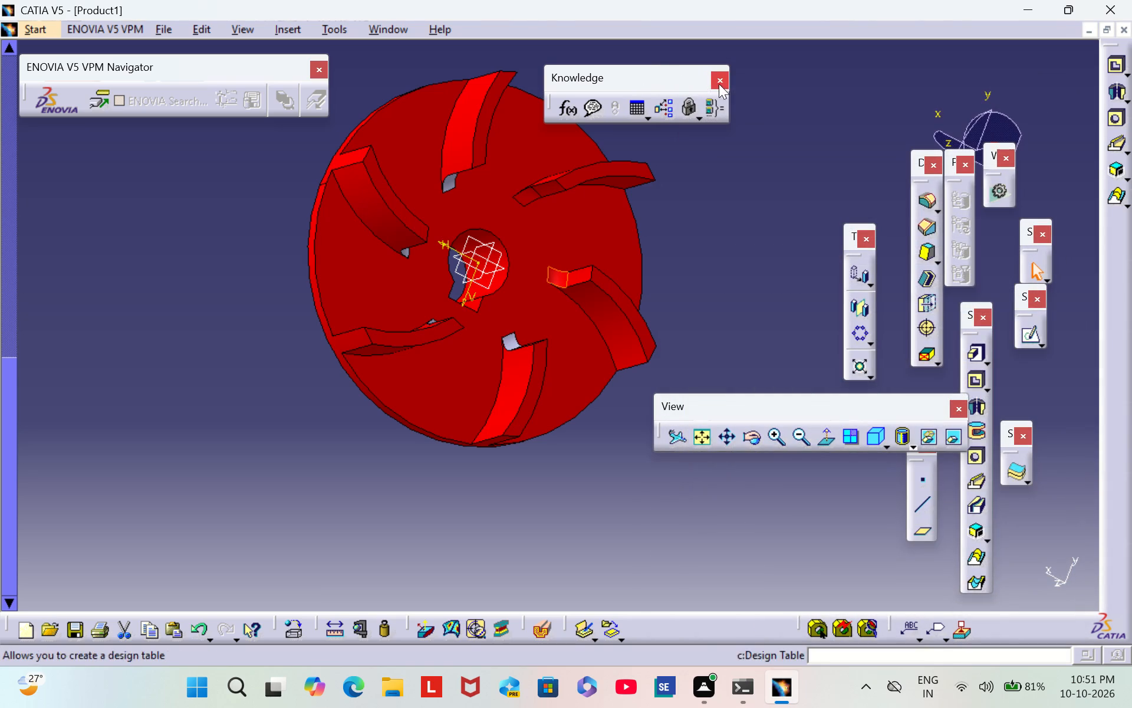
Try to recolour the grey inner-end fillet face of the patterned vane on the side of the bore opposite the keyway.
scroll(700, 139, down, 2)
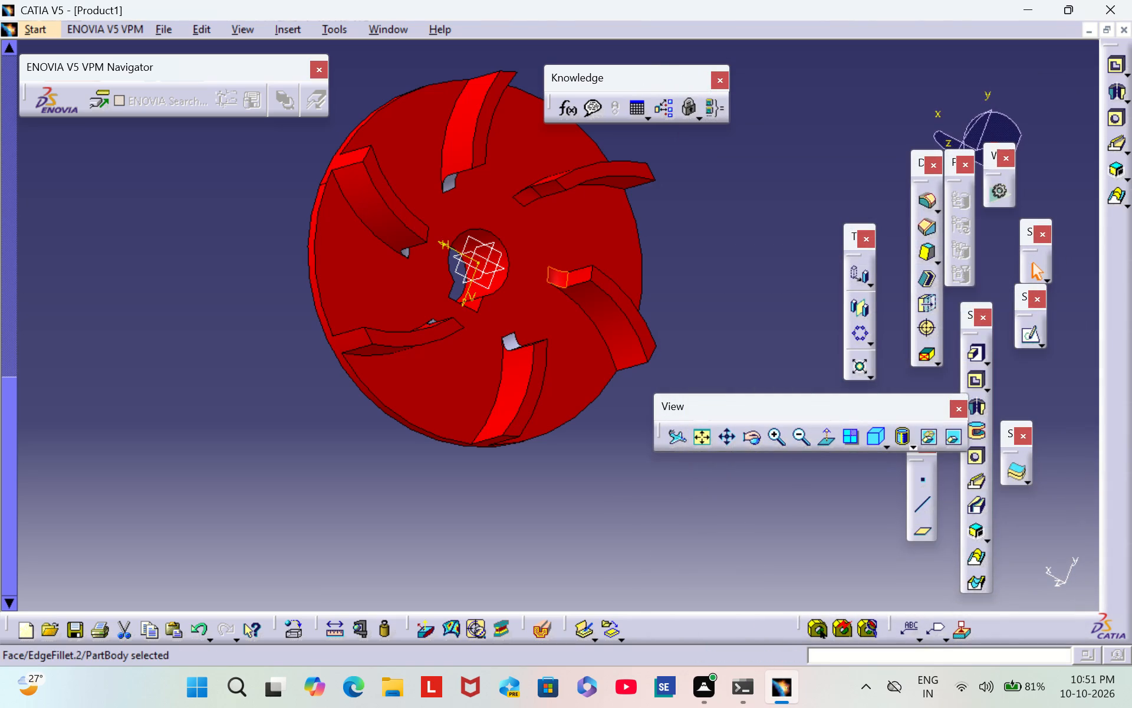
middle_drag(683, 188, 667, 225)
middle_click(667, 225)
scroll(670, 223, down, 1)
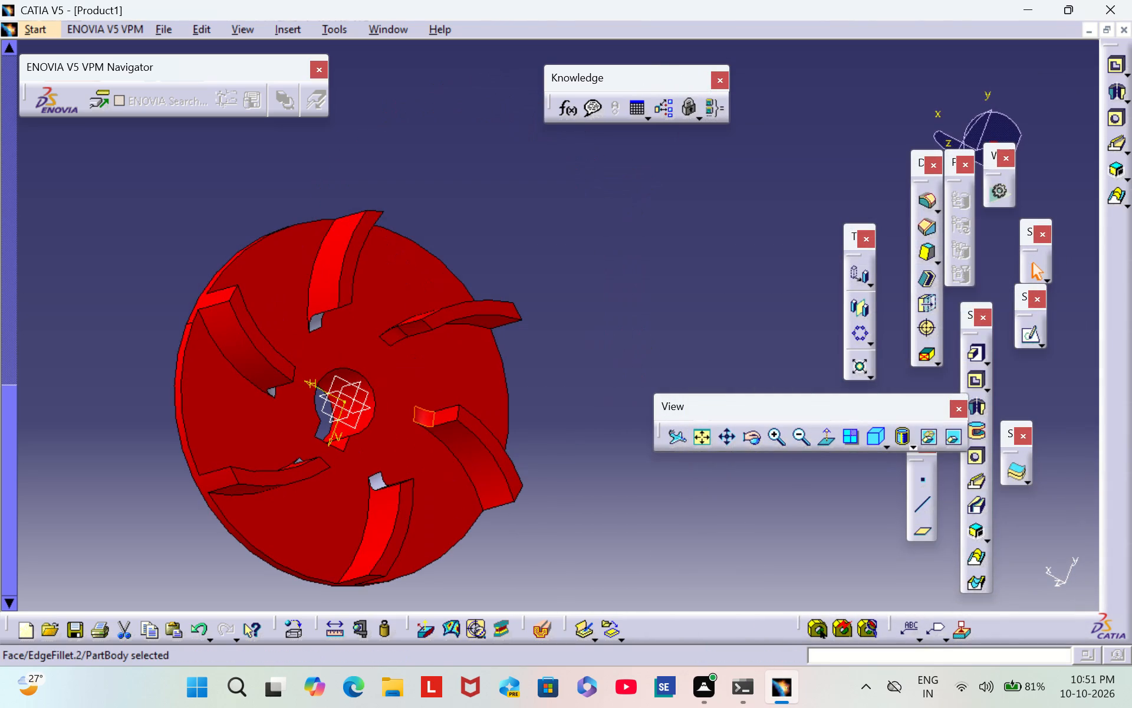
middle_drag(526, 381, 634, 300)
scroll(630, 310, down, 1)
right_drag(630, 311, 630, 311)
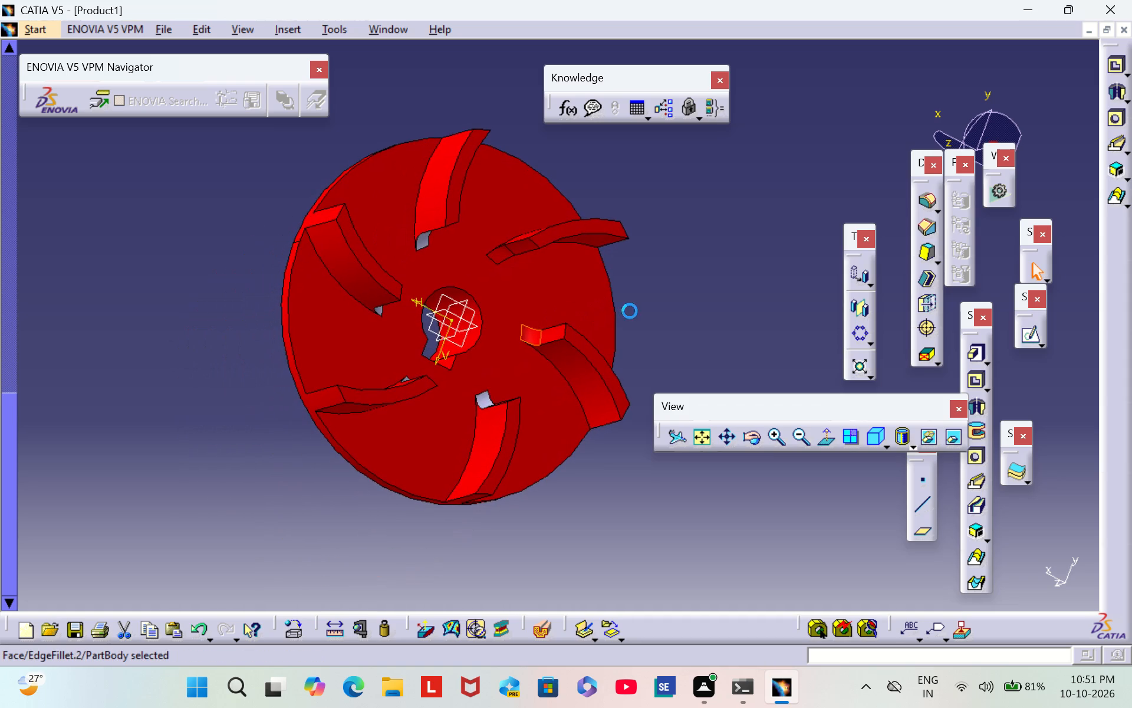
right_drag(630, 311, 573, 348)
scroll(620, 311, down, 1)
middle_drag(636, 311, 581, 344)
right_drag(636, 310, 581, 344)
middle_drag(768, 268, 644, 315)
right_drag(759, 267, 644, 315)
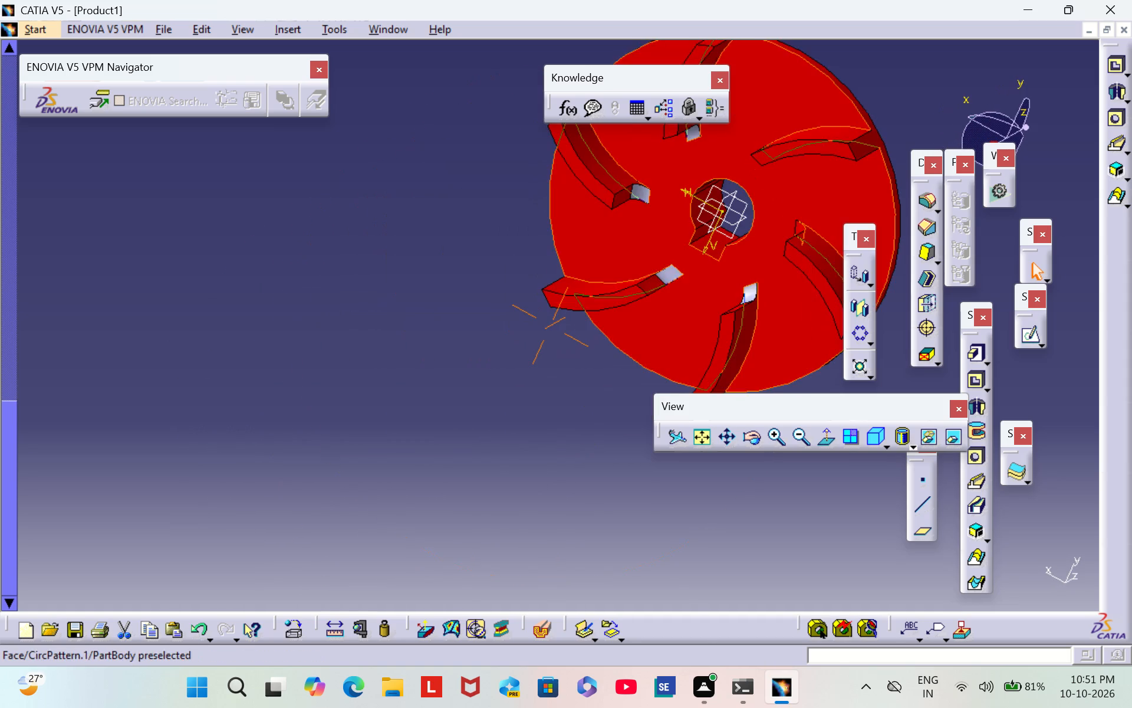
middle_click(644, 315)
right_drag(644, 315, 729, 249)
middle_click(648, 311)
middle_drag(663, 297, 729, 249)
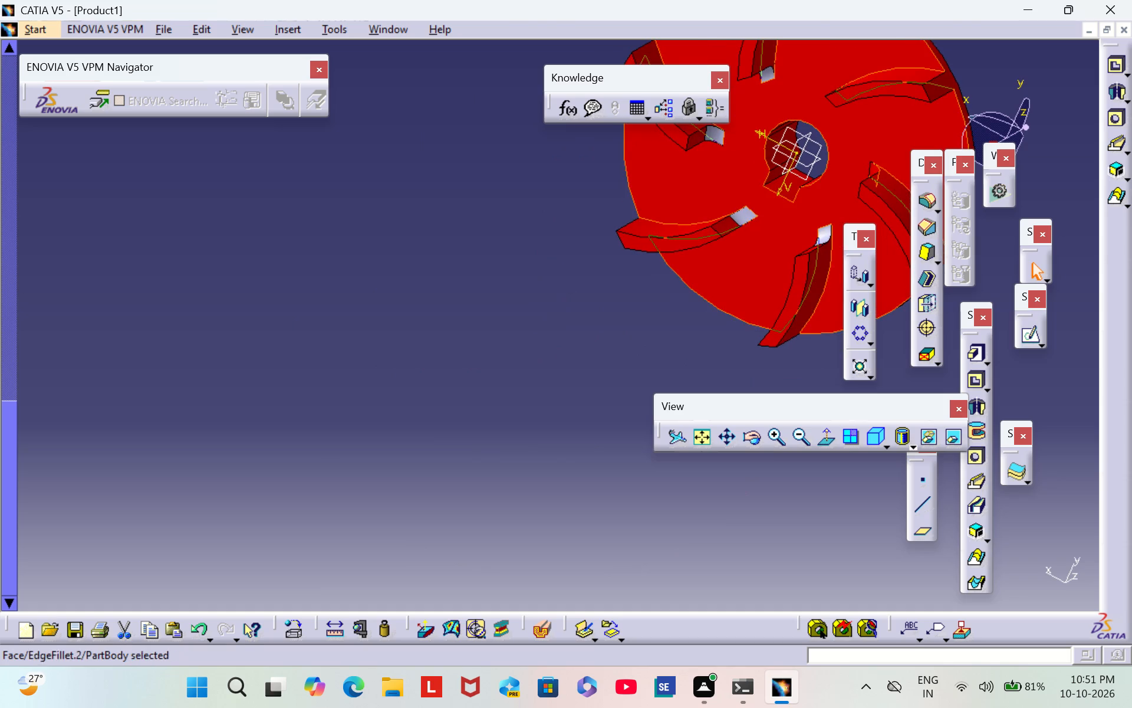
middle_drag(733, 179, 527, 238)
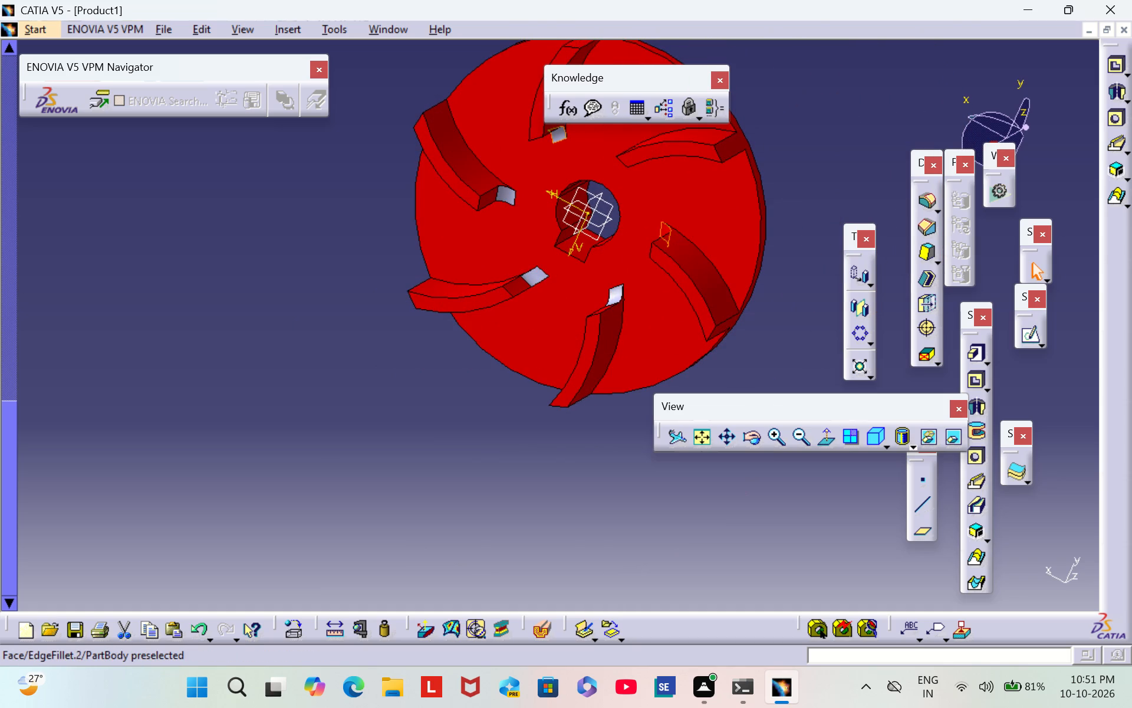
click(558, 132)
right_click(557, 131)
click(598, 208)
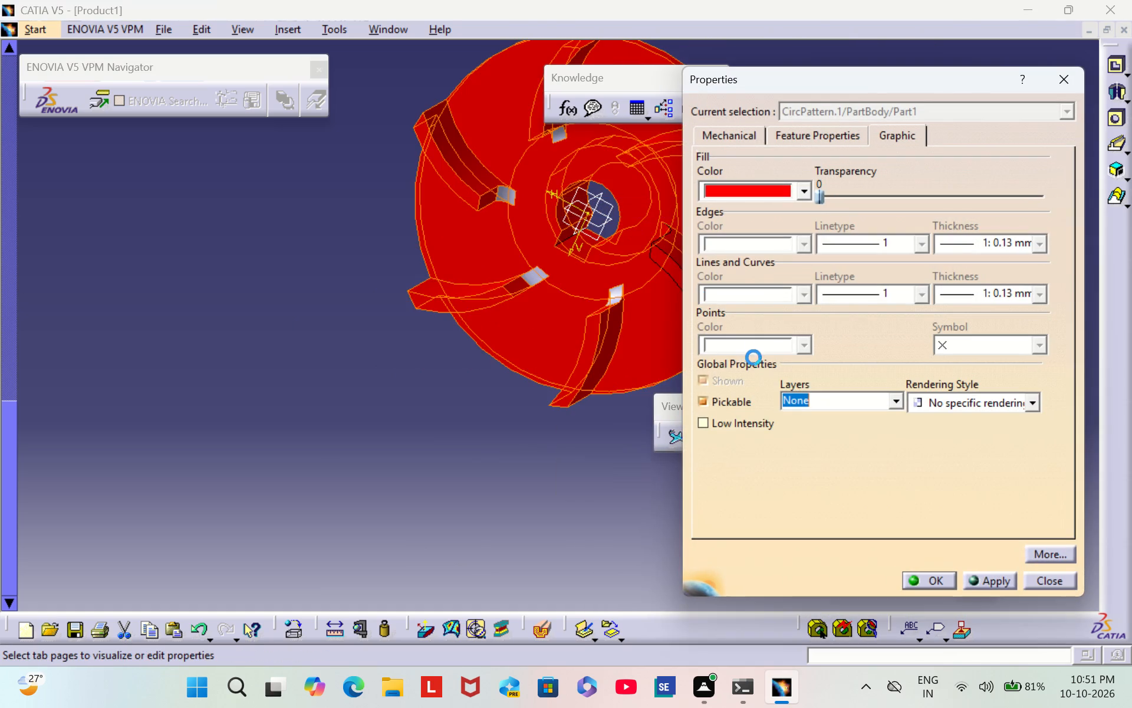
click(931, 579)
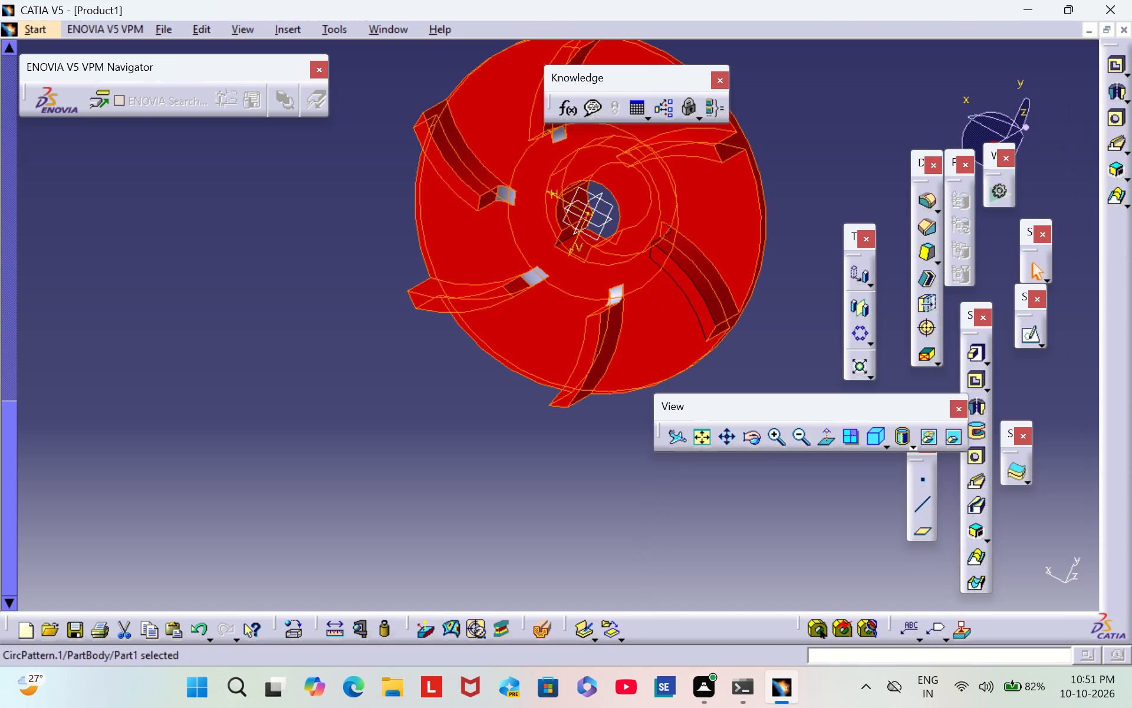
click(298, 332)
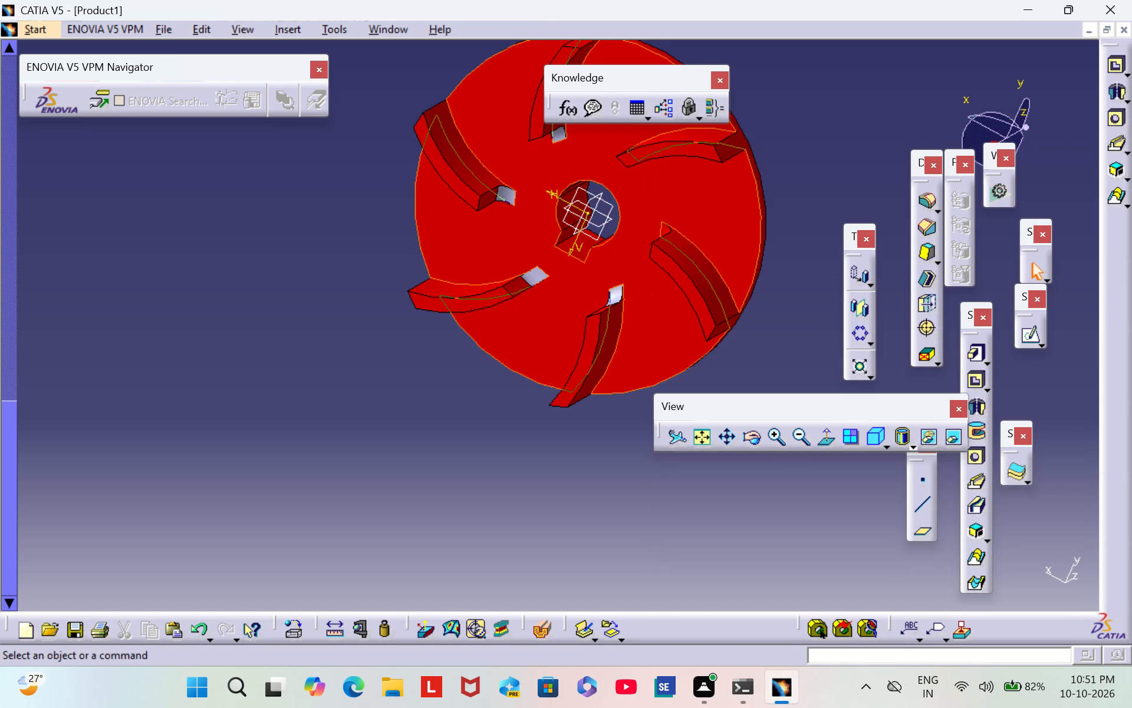
Set the fill colour of the inner-end fillet face to red on the patterned vane diametrically opposite the original vane.
click(505, 195)
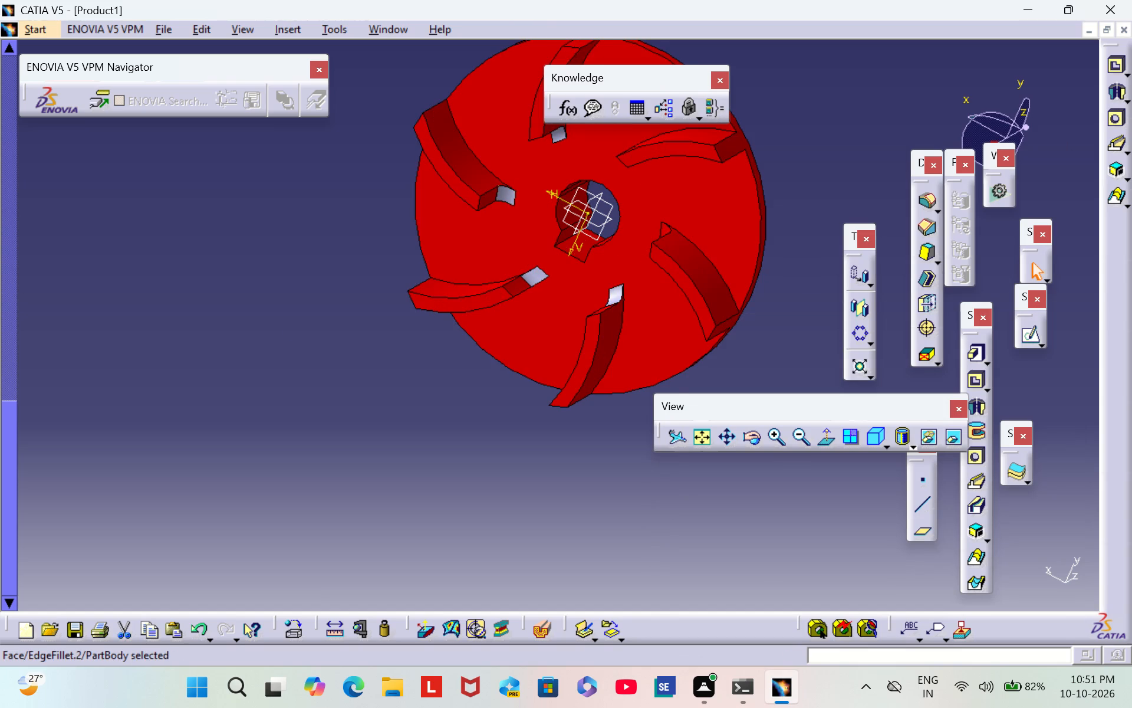
right_click(505, 195)
click(551, 277)
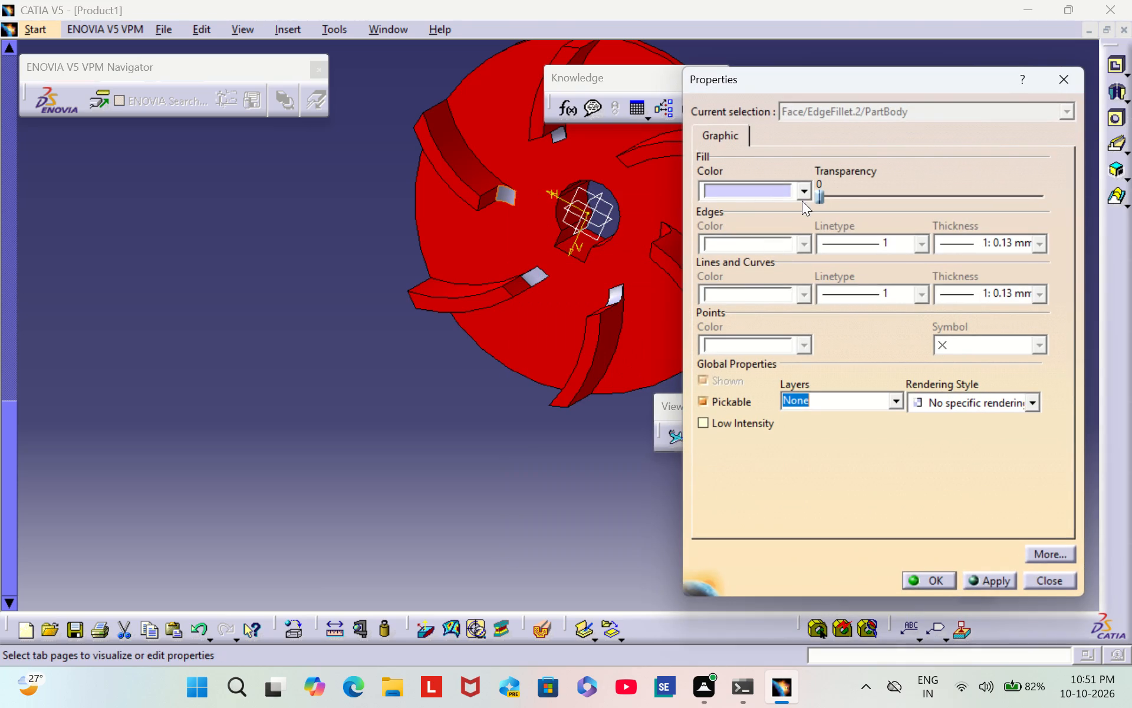
click(804, 192)
click(769, 273)
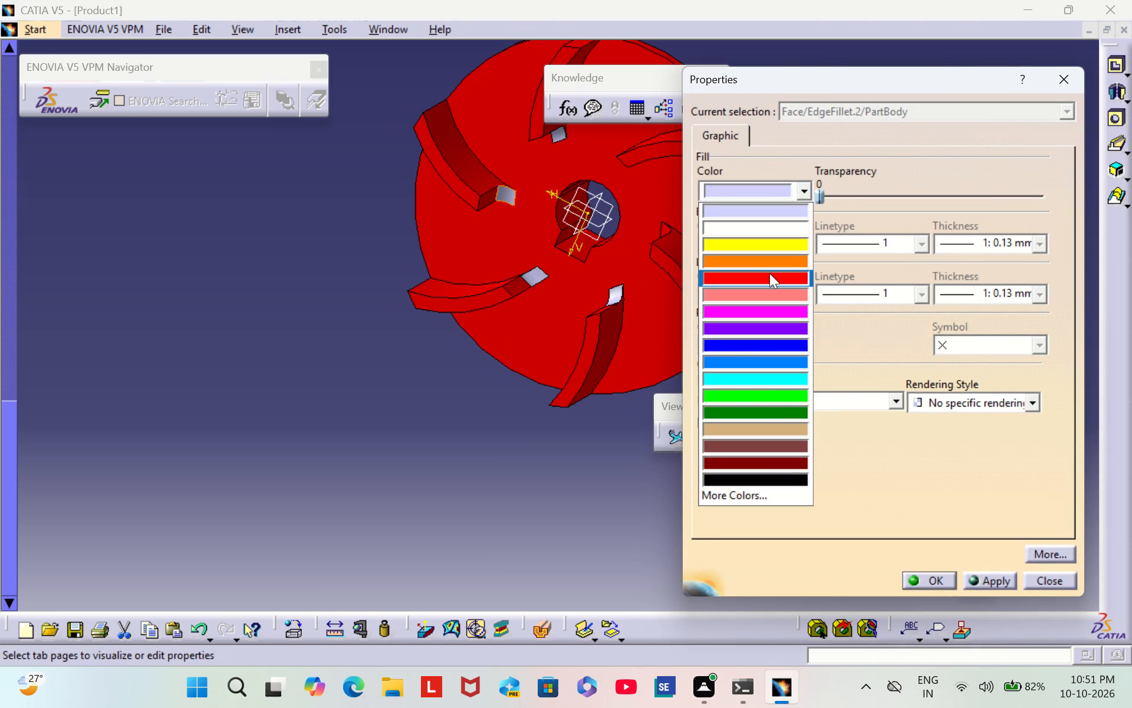
click(934, 585)
click(353, 287)
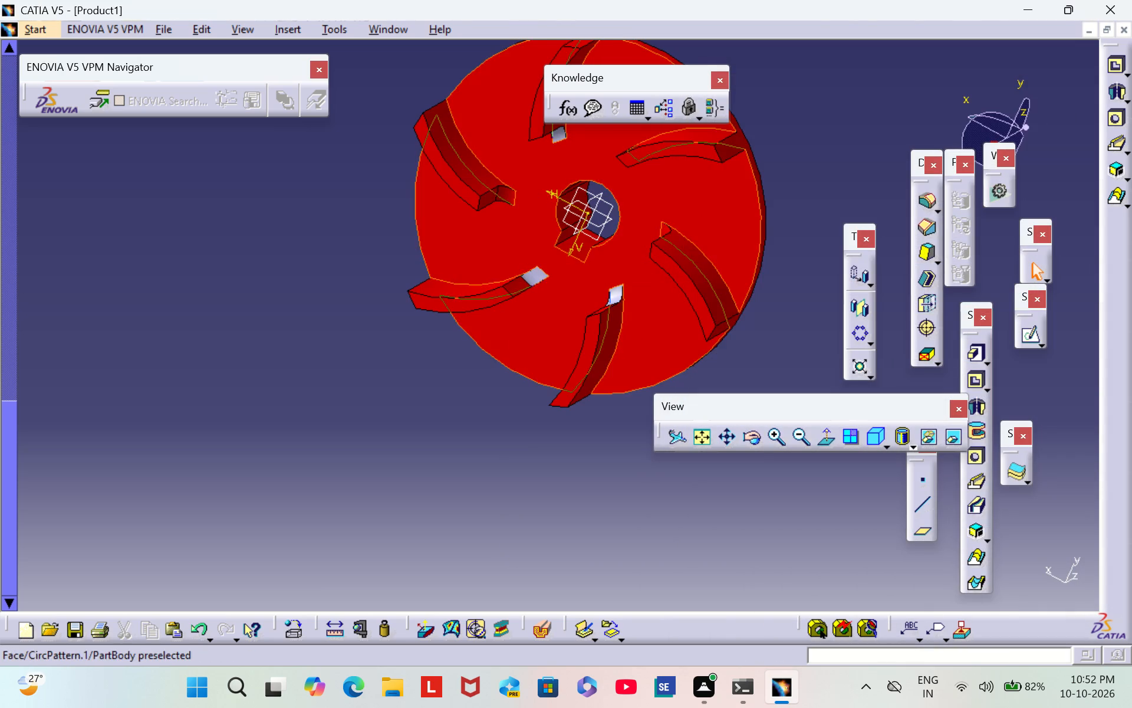
Set the fill colour of the grey inner-end fillet face to red on the patterned vane beside the keyway, nearer the H axis label.
click(537, 279)
right_click(532, 277)
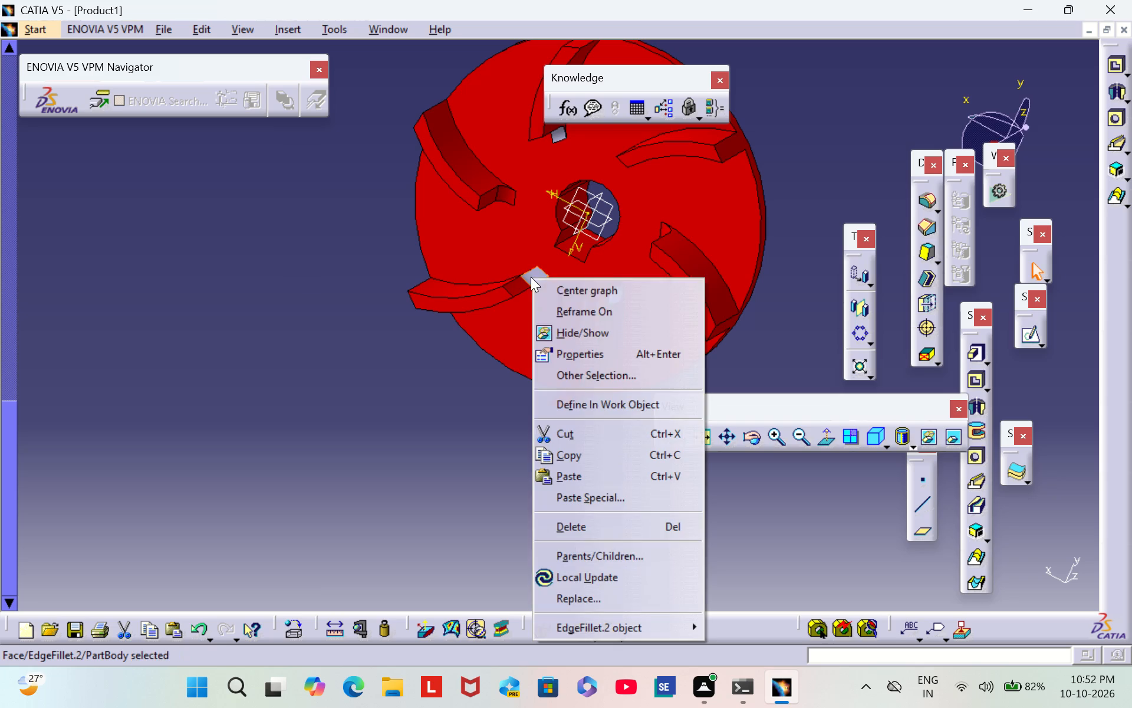
click(600, 356)
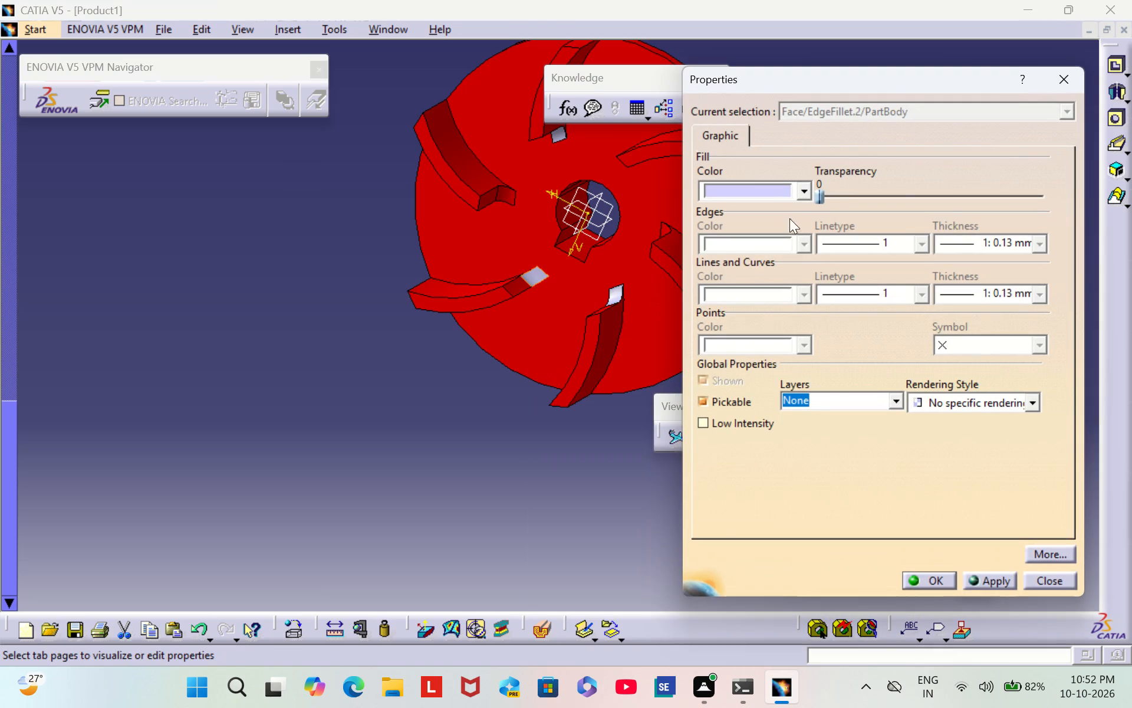
click(801, 189)
click(779, 271)
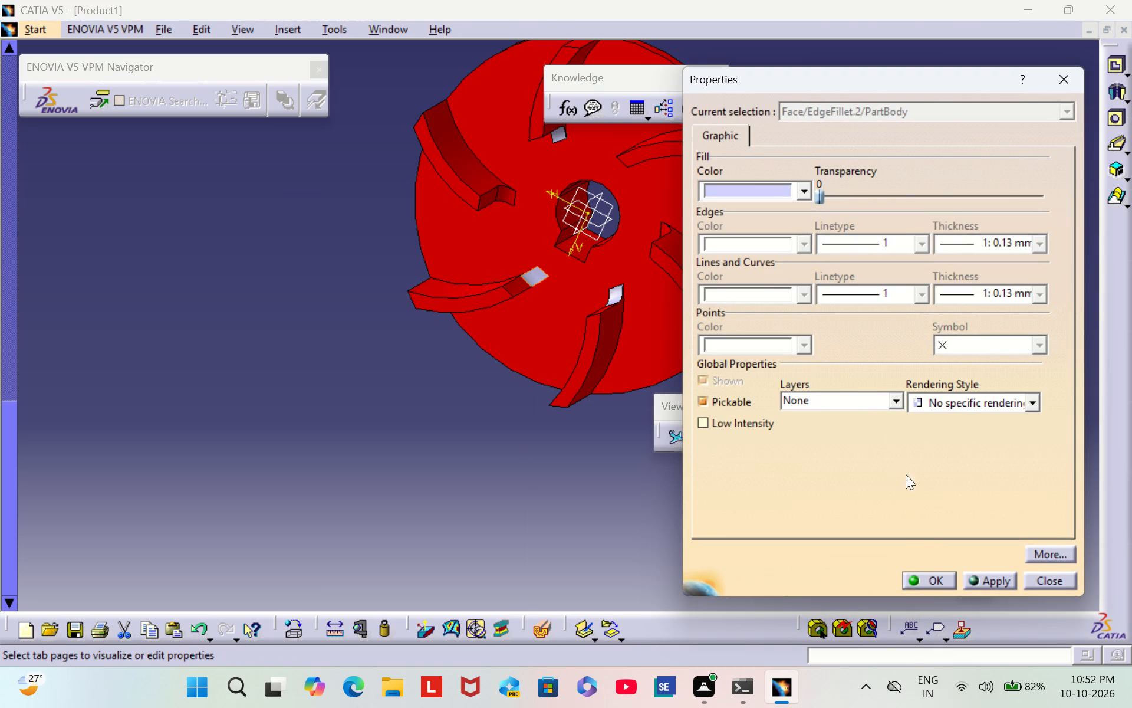
click(927, 581)
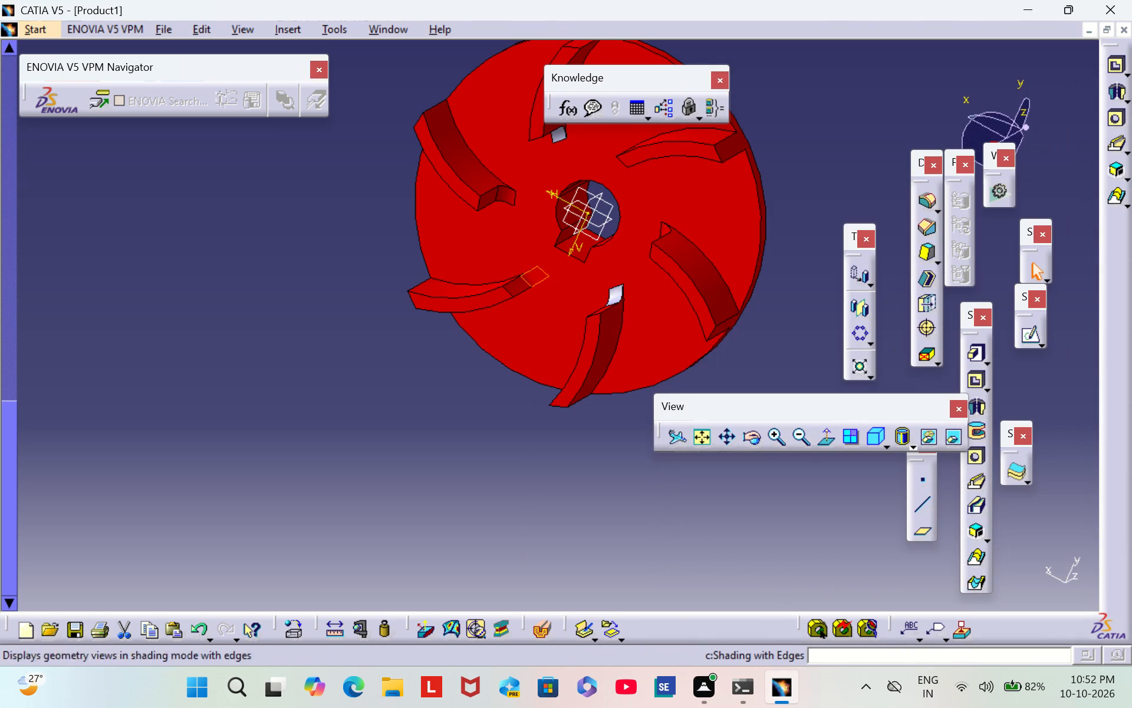
Set the fill colour of the grey inner-end fillet face to red on the patterned vane across the bore from the keyway.
middle_drag(811, 119, 787, 139)
scroll(809, 119, down, 1)
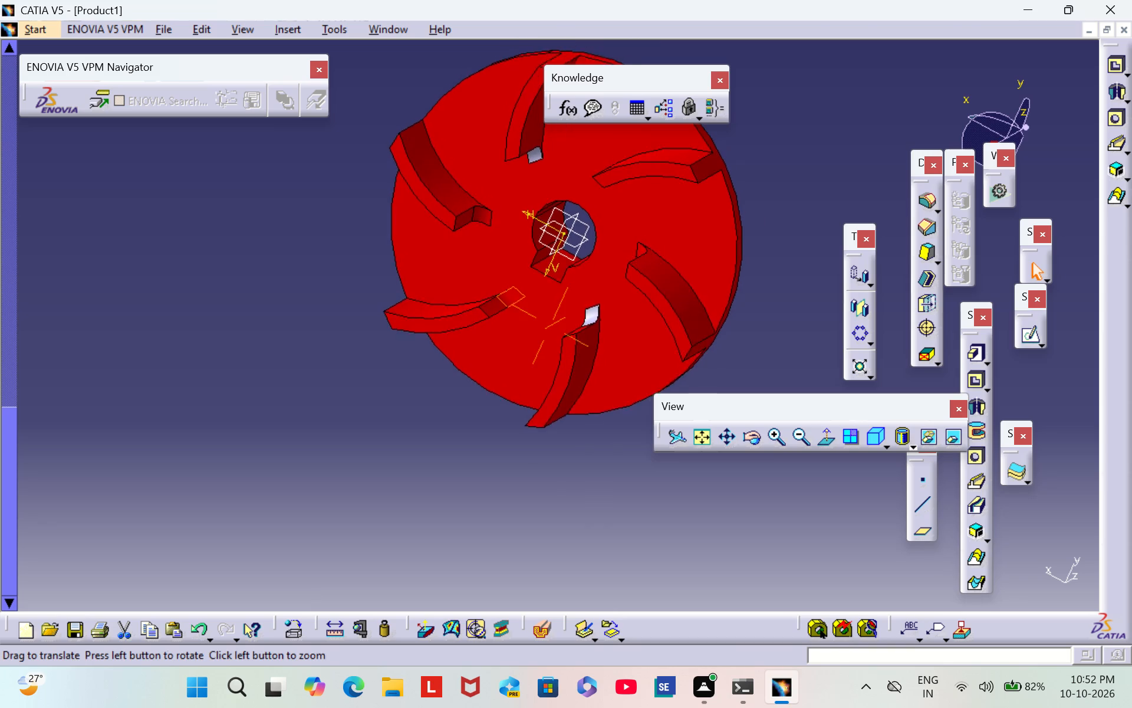
middle_drag(787, 139, 765, 178)
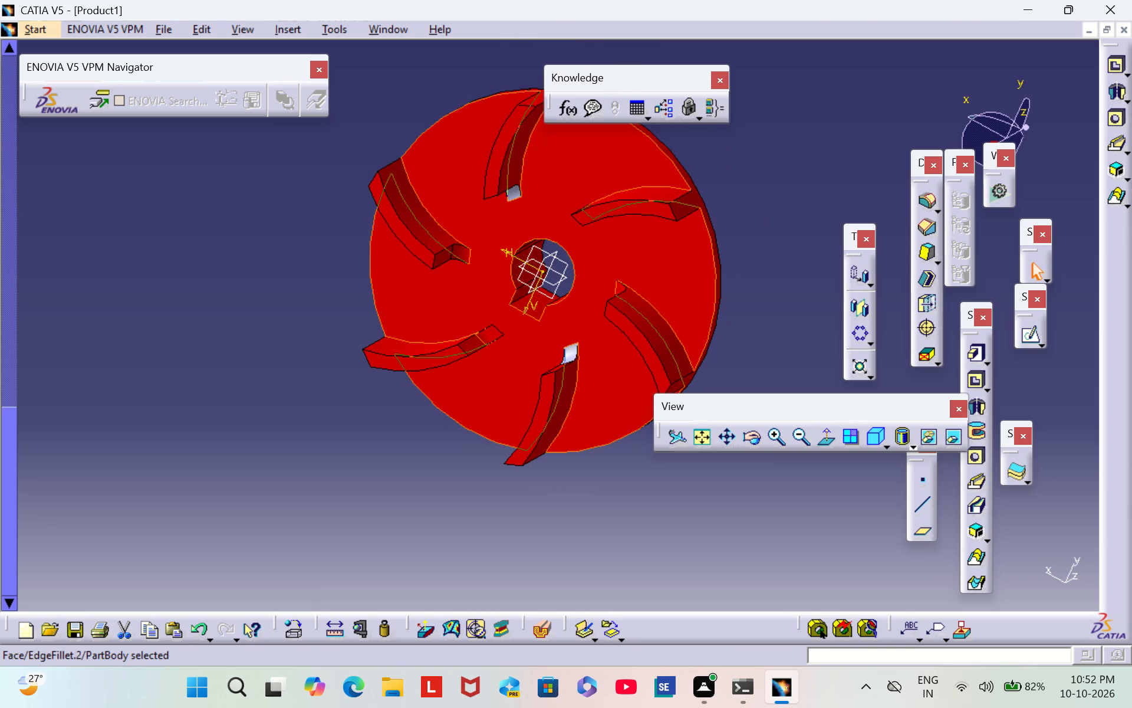
click(511, 194)
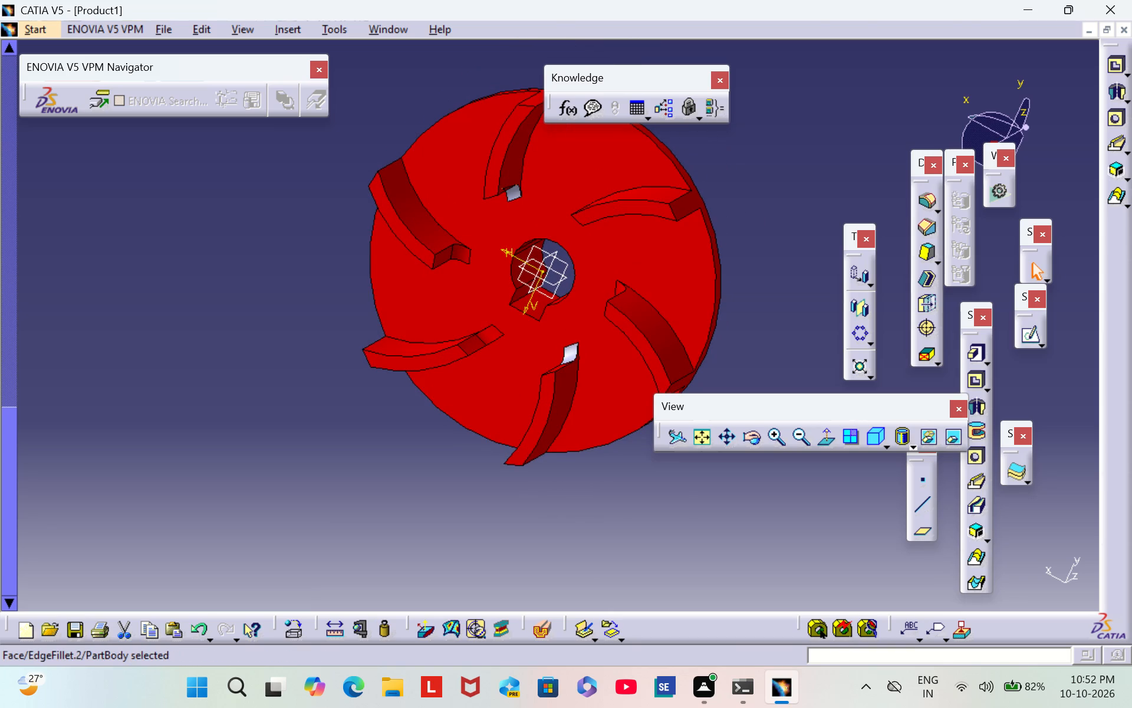
right_click(511, 194)
click(561, 275)
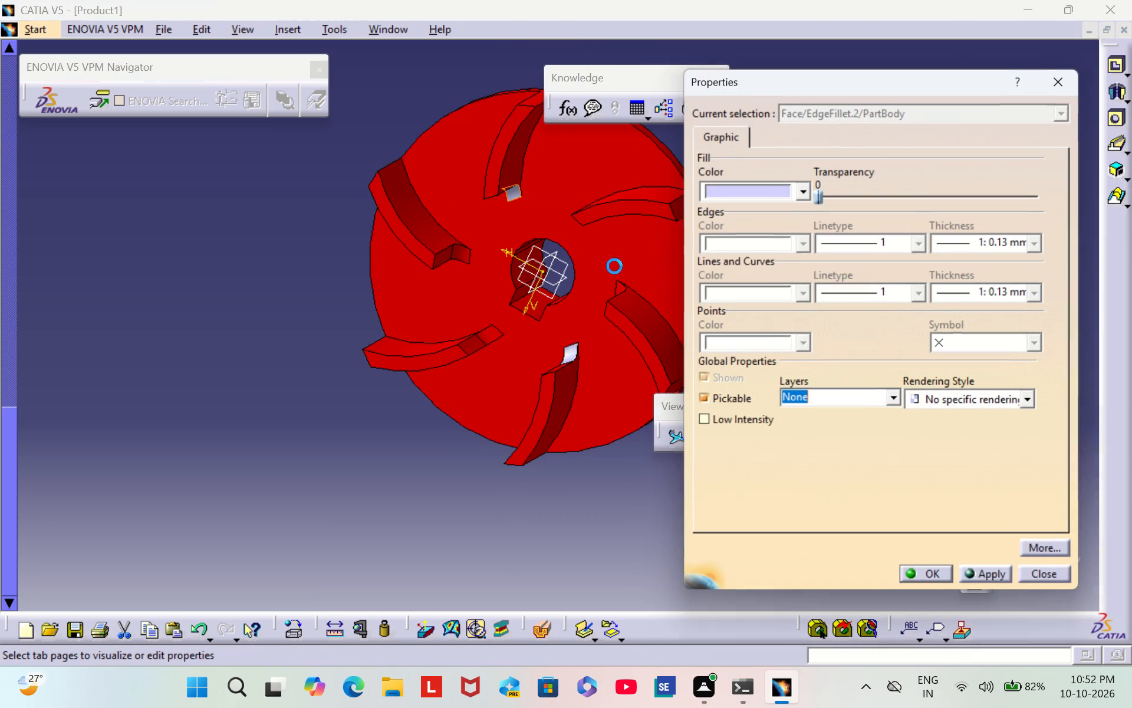
click(808, 189)
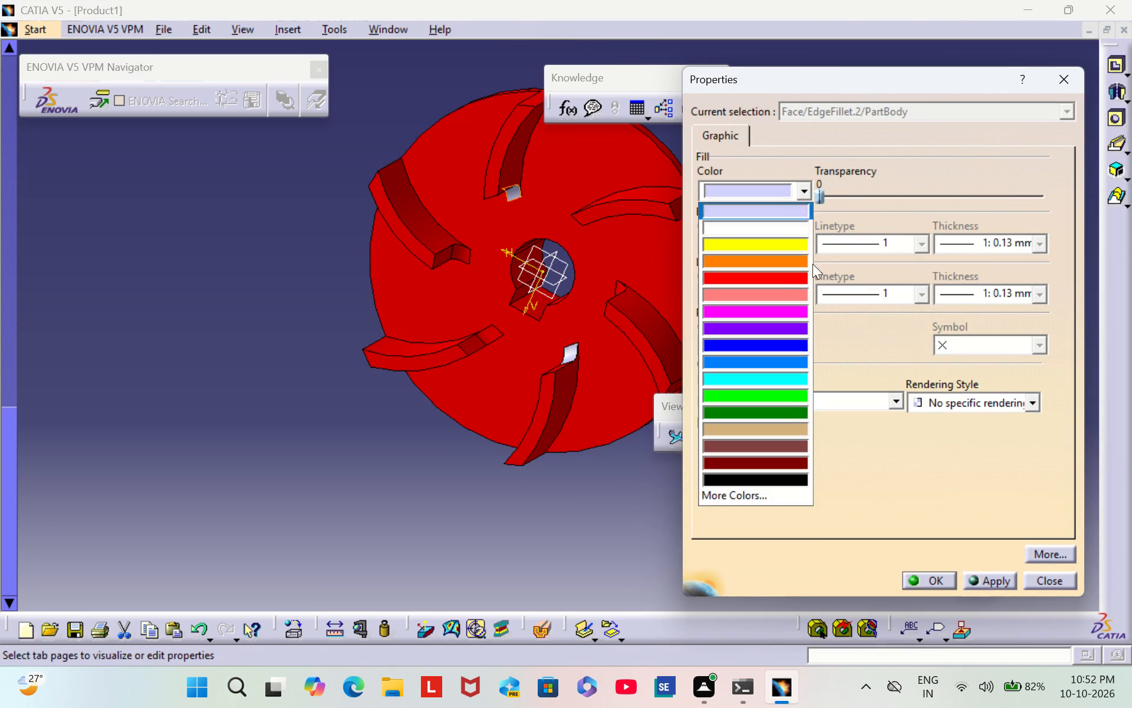
click(785, 276)
click(936, 579)
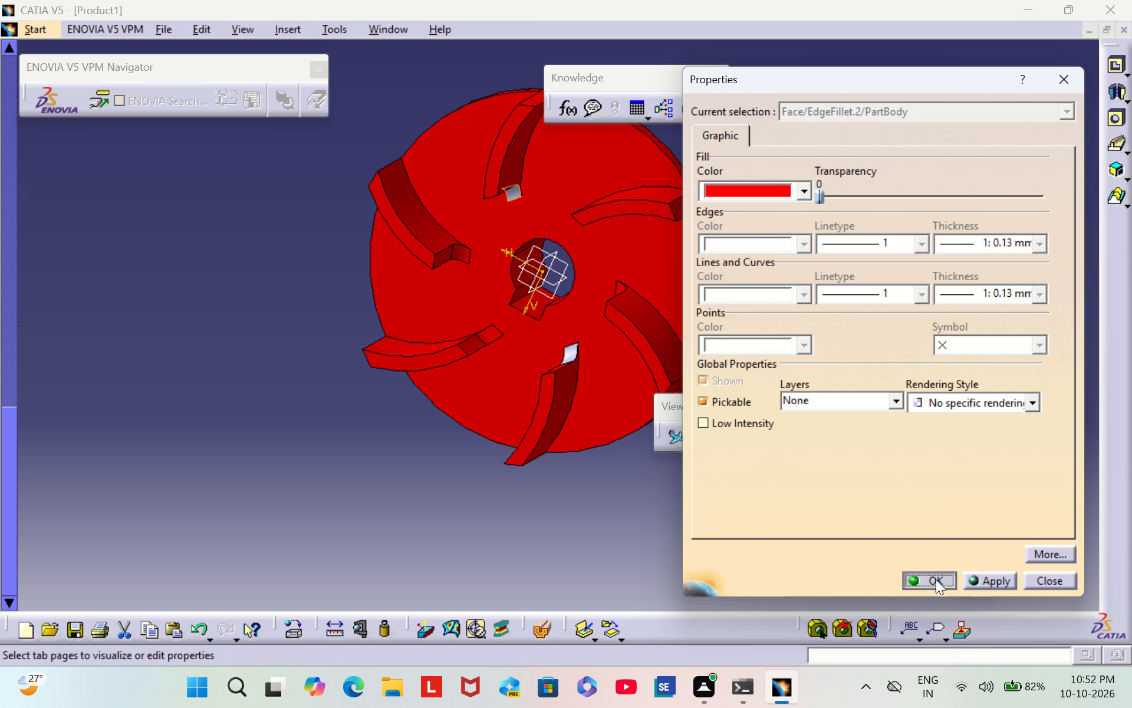
Examine the vanes and their inner-end fillets from several angles for faces not yet coloured red.
middle_drag(789, 172, 692, 247)
right_drag(787, 172, 692, 247)
middle_drag(692, 247, 692, 248)
middle_drag(778, 196, 810, 159)
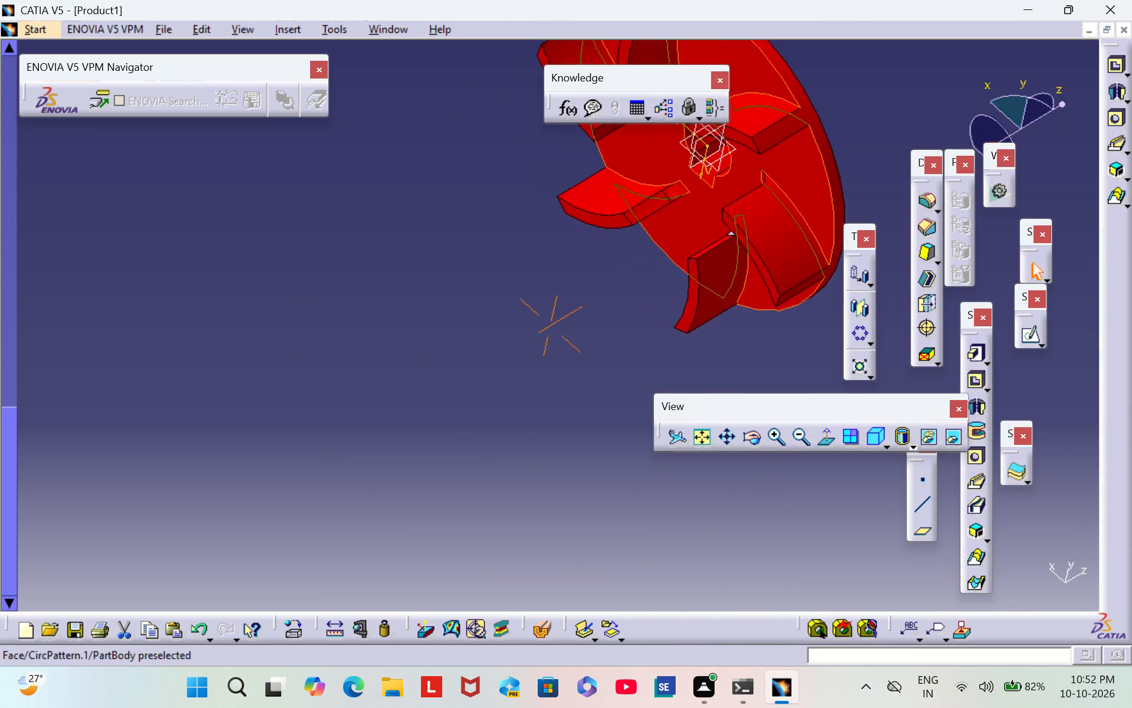
middle_drag(810, 159, 611, 290)
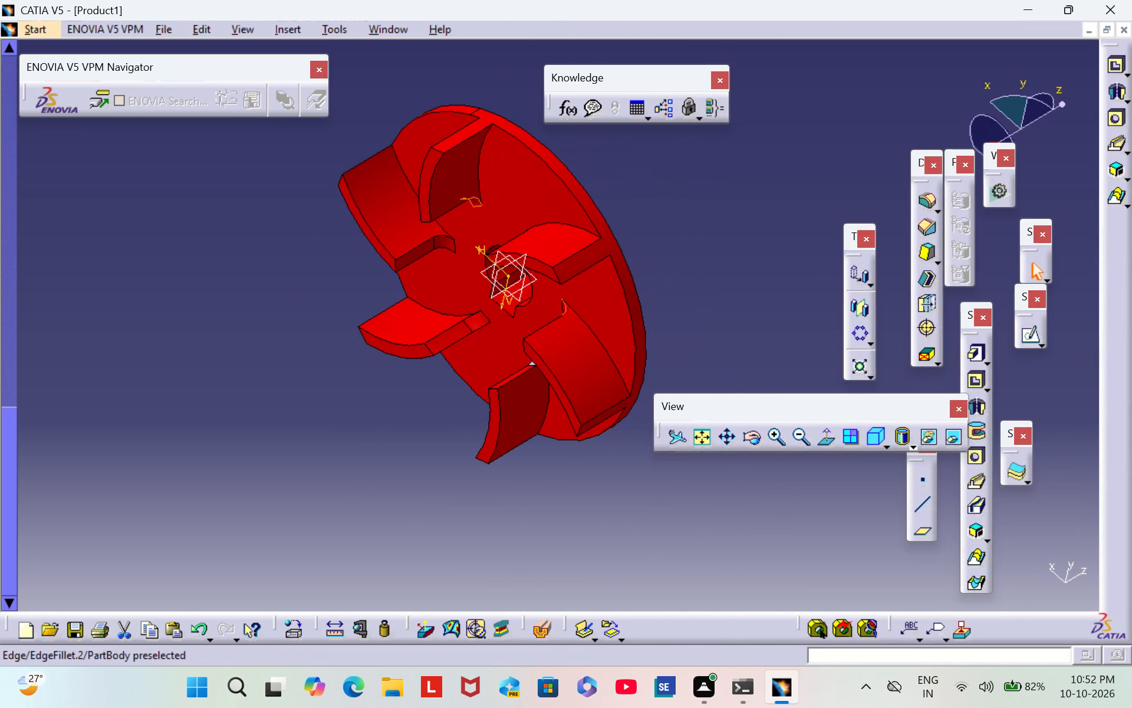
right_drag(561, 302, 638, 234)
scroll(525, 276, down, 1)
middle_click(660, 197)
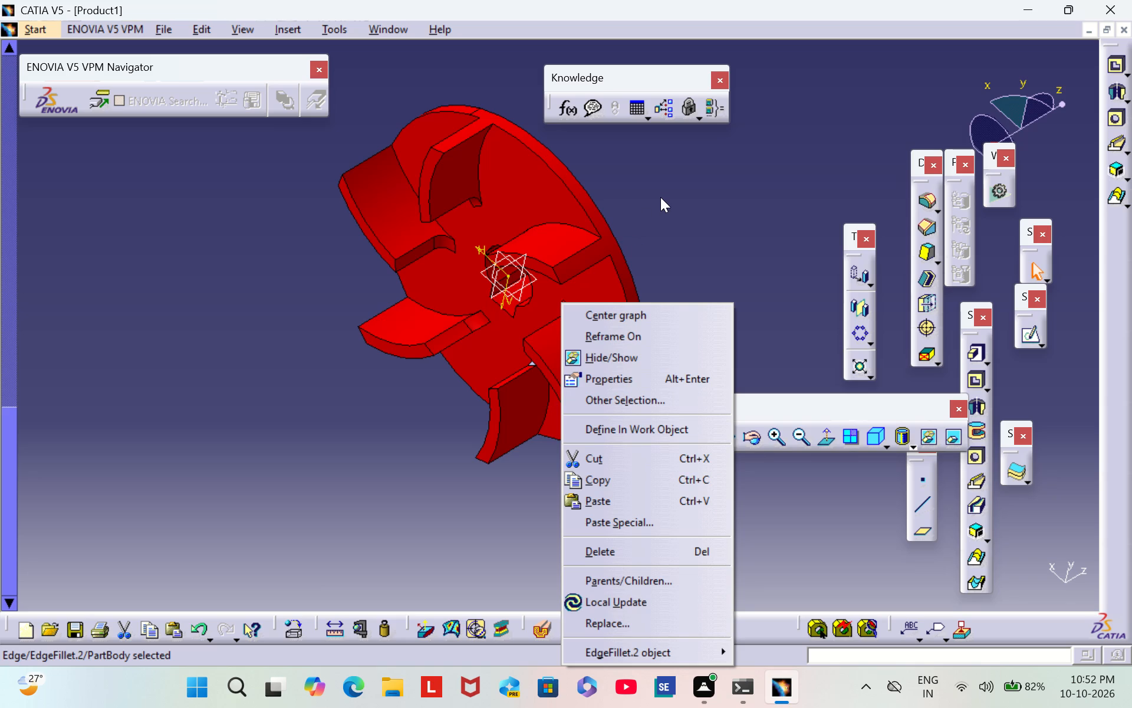
click(660, 196)
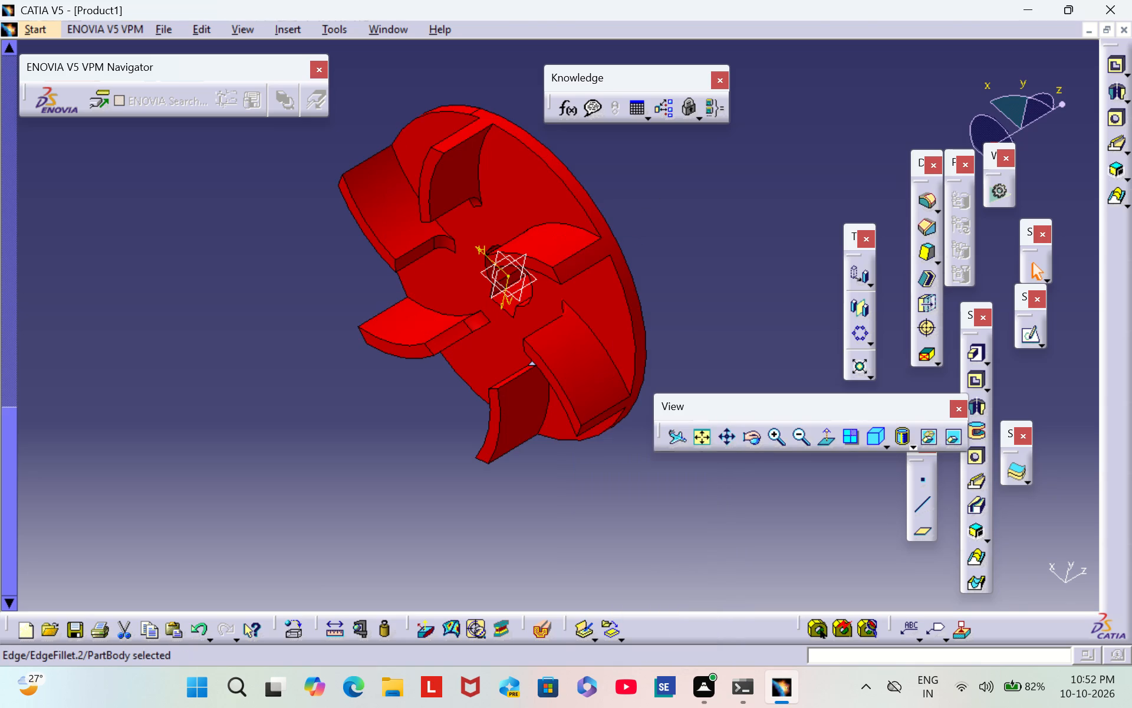
middle_drag(631, 200, 719, 137)
right_drag(631, 200, 719, 137)
middle_drag(719, 137, 620, 289)
middle_click(617, 291)
middle_drag(435, 314, 549, 211)
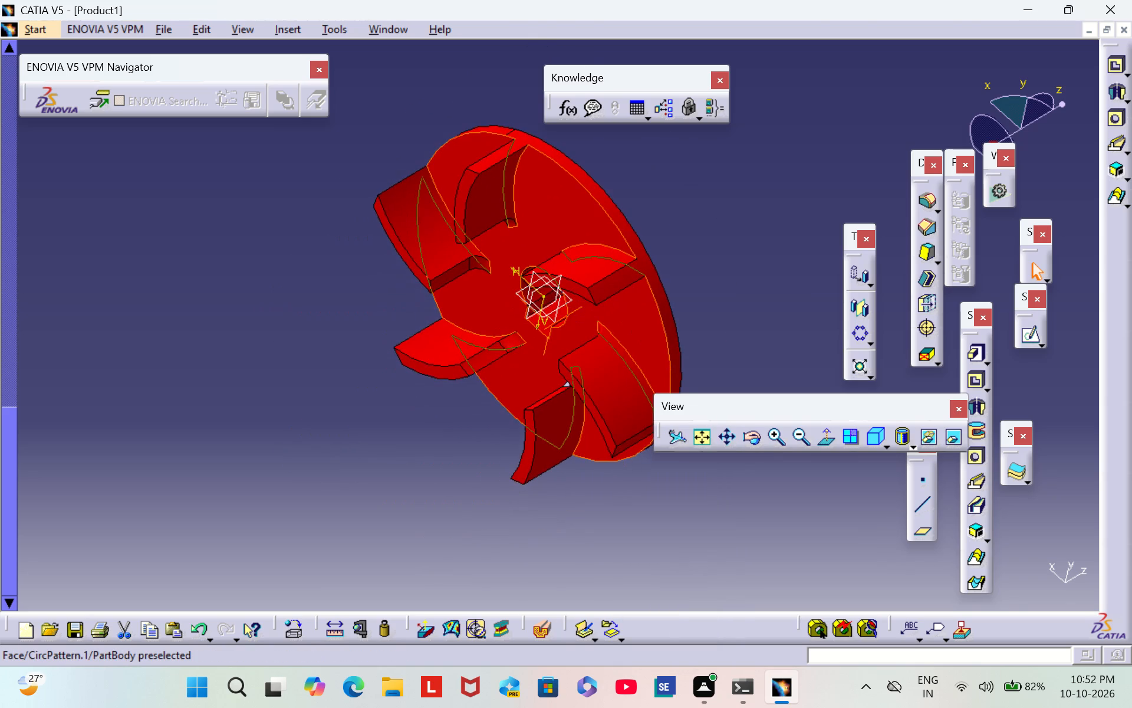
middle_drag(549, 211, 646, 123)
scroll(549, 211, down, 1)
right_drag(549, 211, 646, 123)
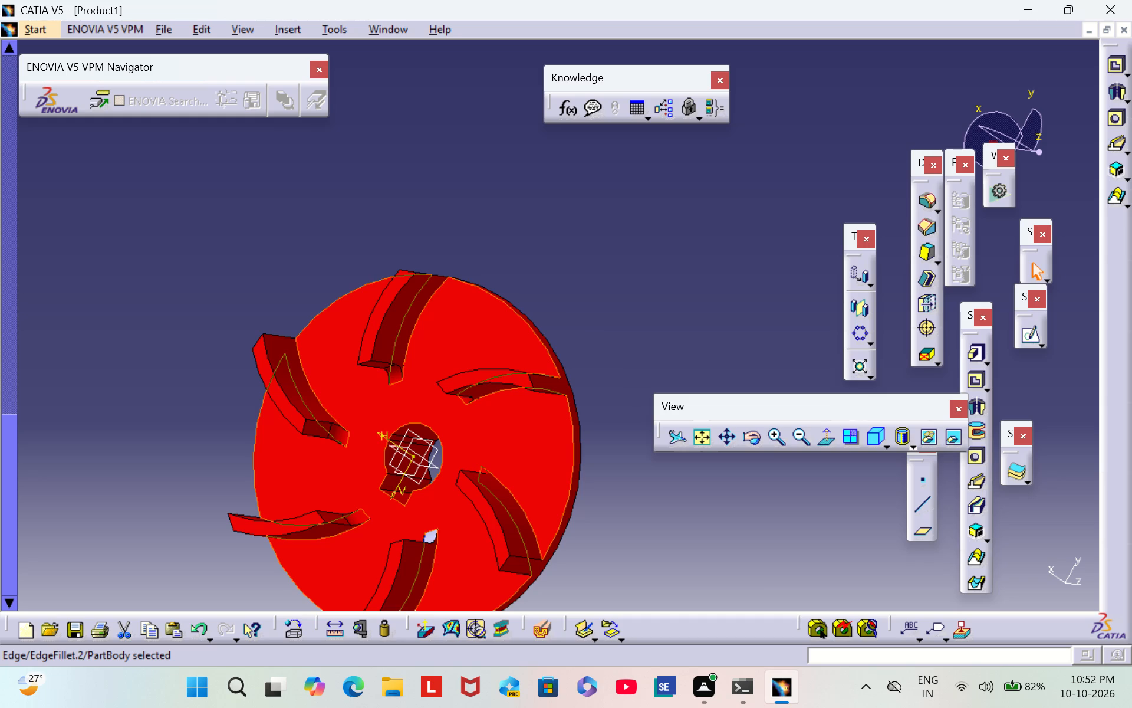
Set the fill colour of the last grey inner-end fillet face to red, on the patterned vane at the keyway's other side.
scroll(381, 260, down, 1)
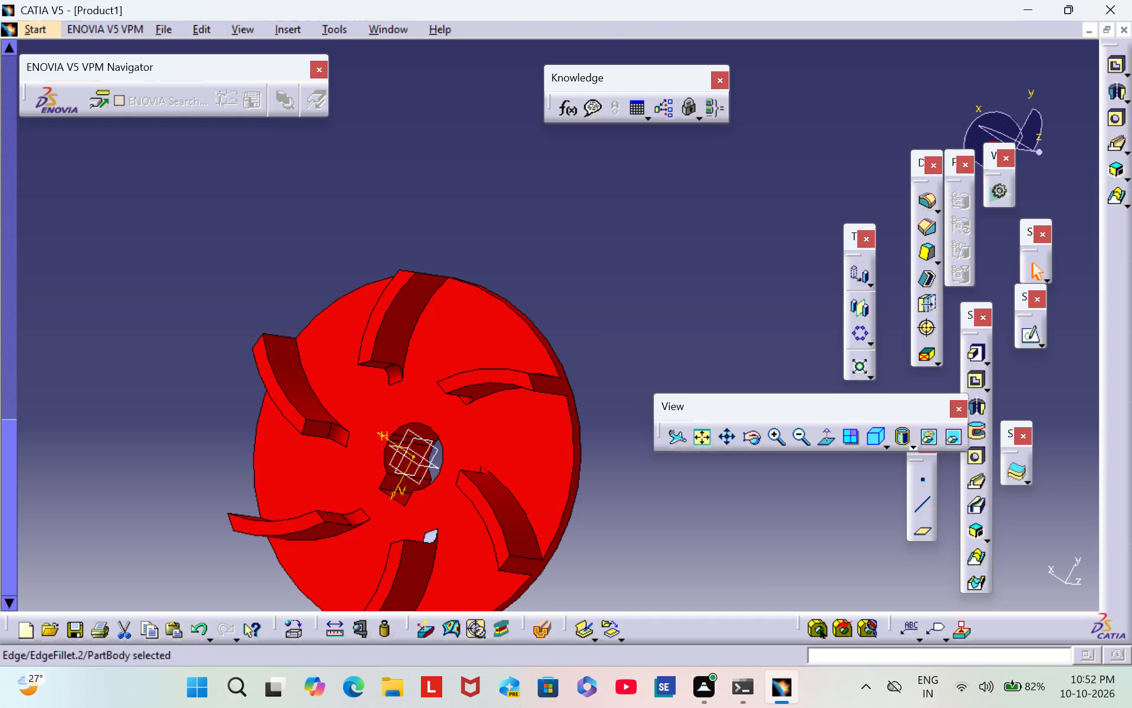
scroll(514, 249, down, 1)
middle_drag(514, 249, 579, 169)
middle_click(579, 169)
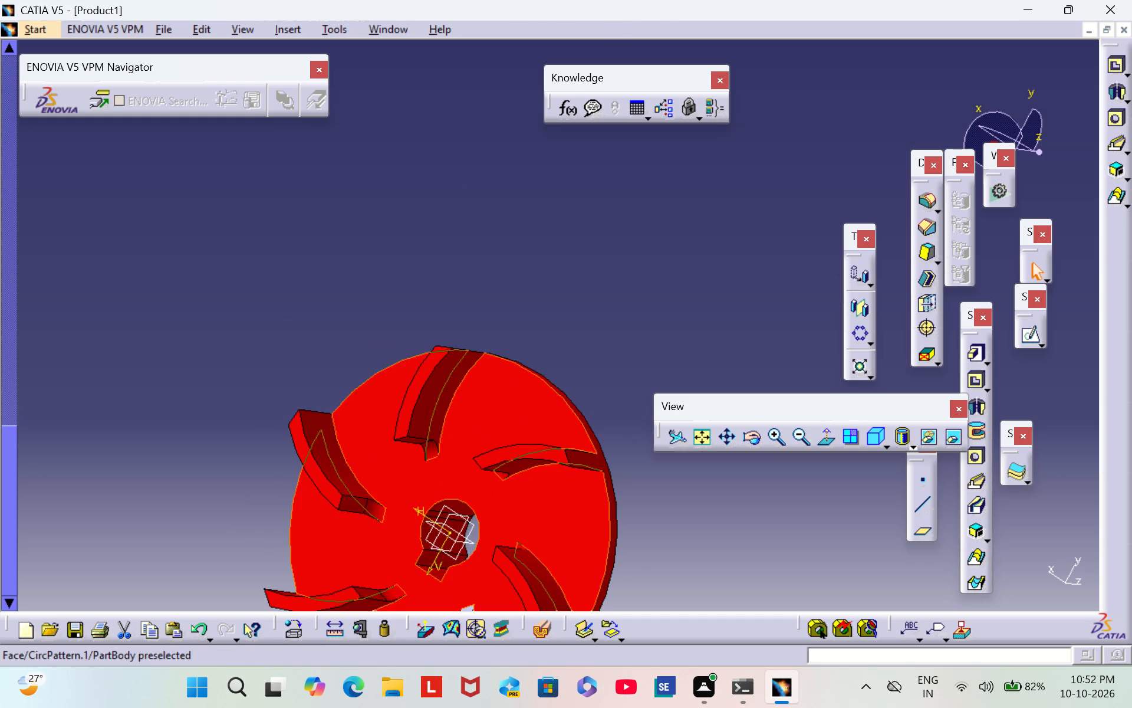
scroll(557, 250, down, 1)
middle_drag(520, 310, 610, 170)
scroll(611, 171, up, 1)
scroll(505, 359, up, 1)
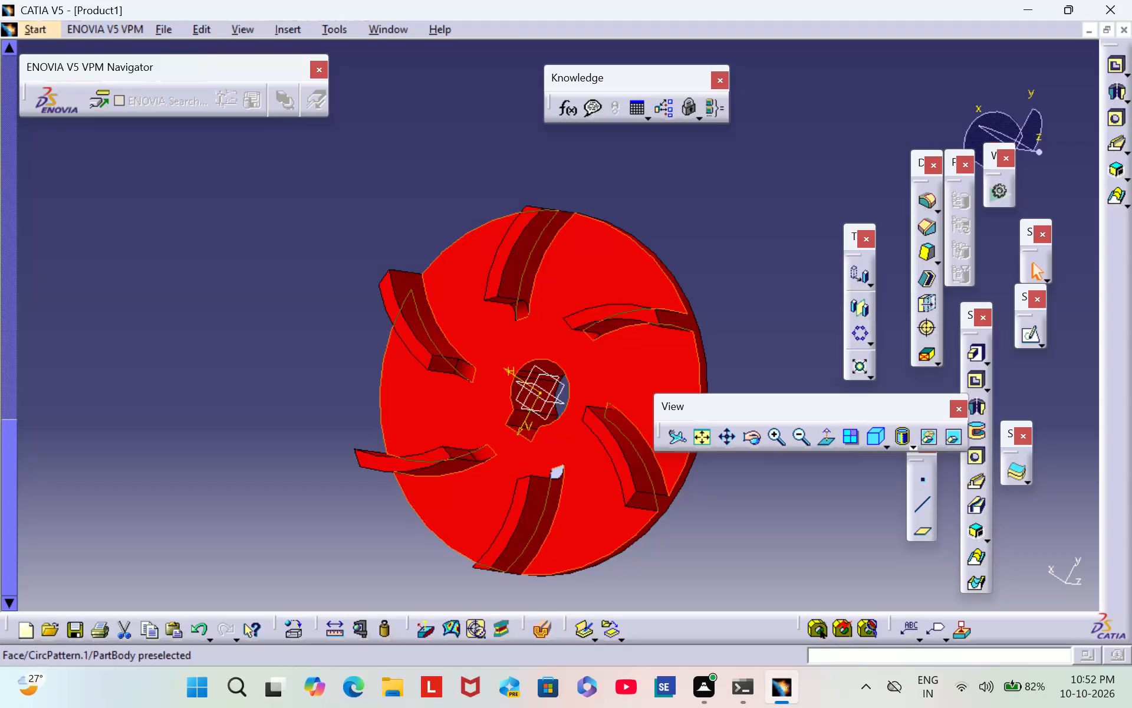
middle_drag(672, 274, 668, 188)
scroll(640, 106, down, 1)
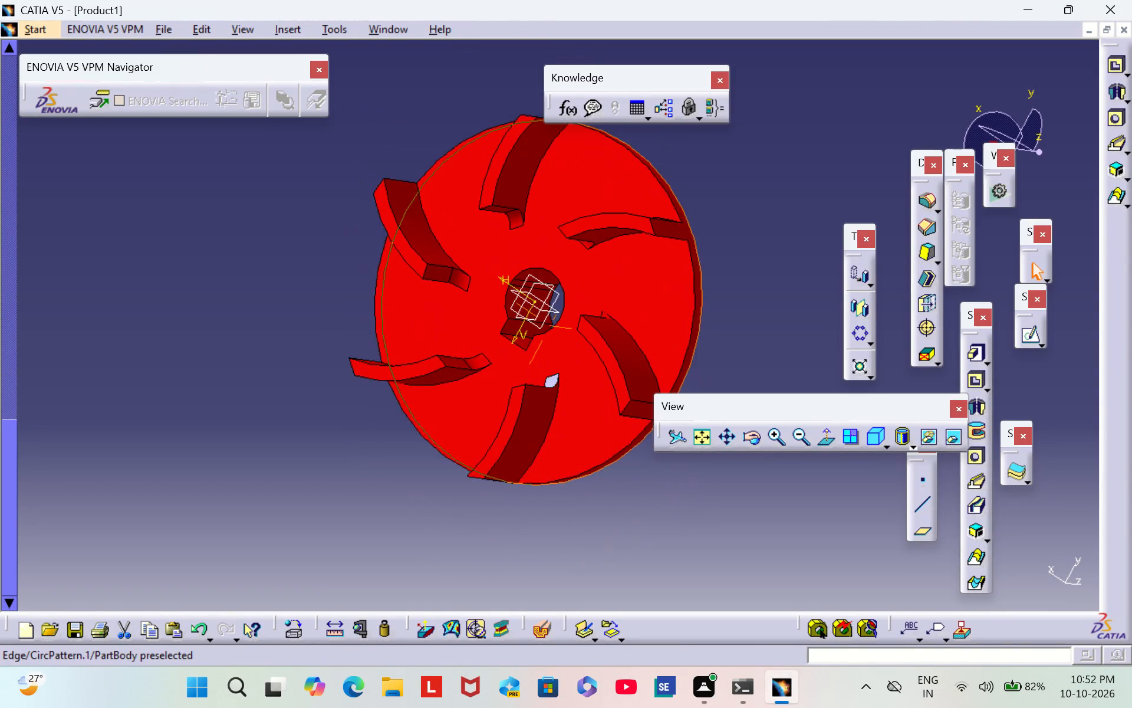
middle_drag(668, 188, 671, 185)
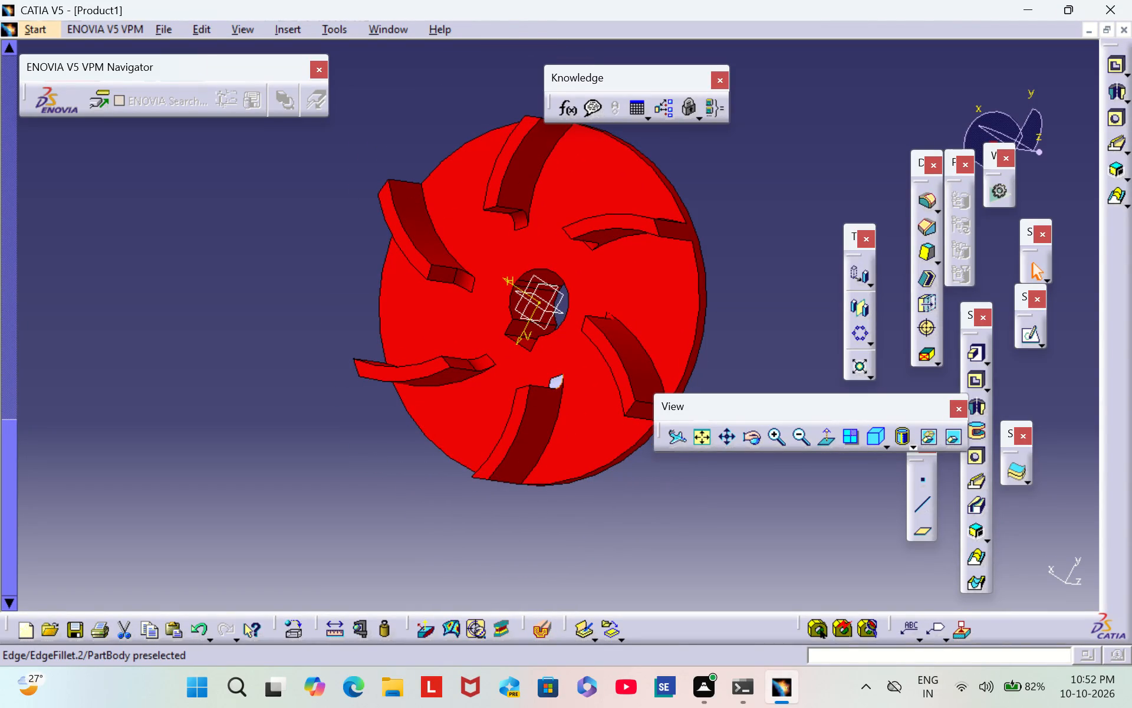
click(554, 382)
right_click(554, 382)
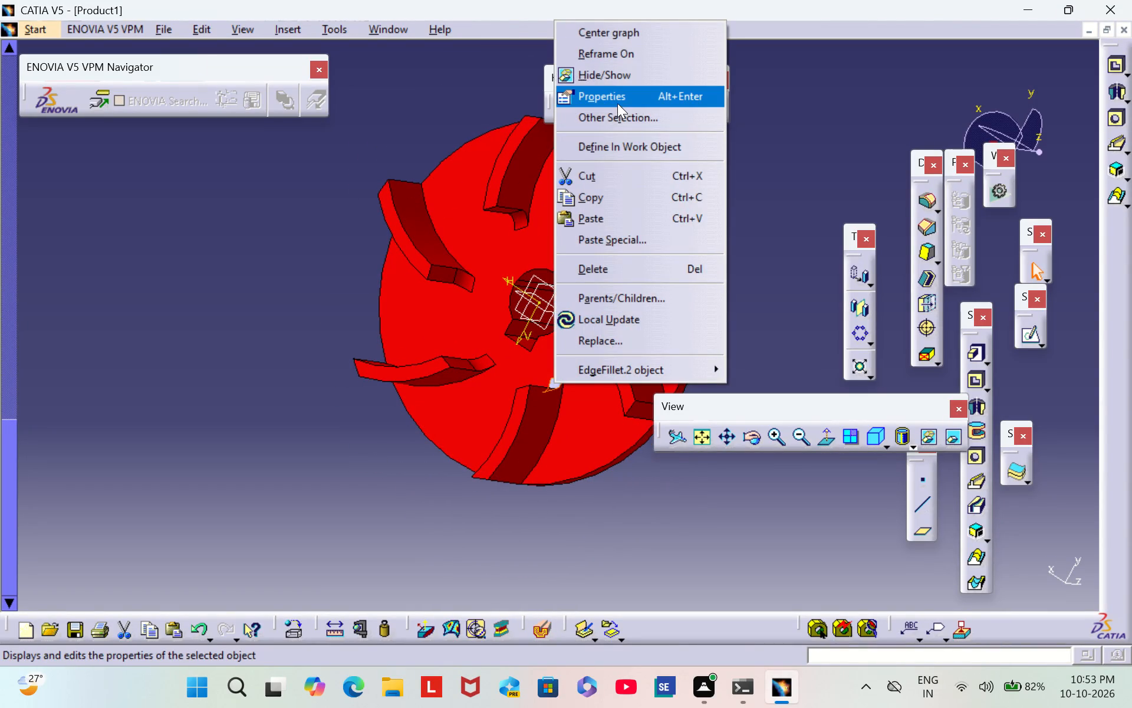
click(617, 103)
click(809, 191)
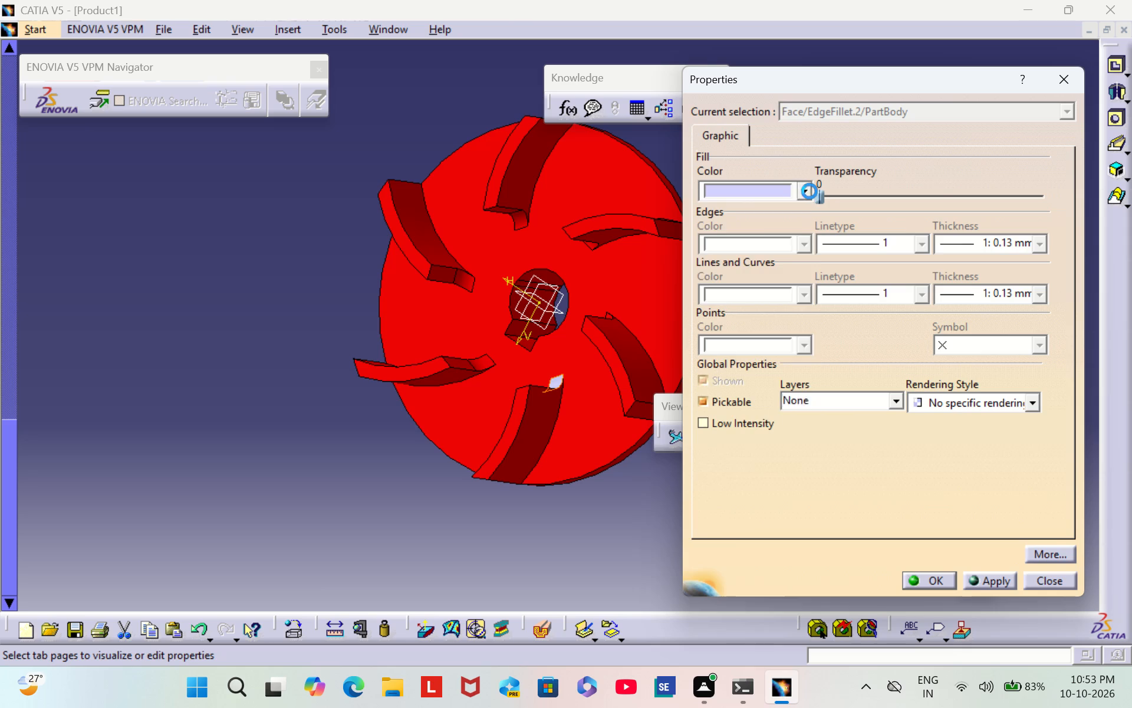
click(780, 281)
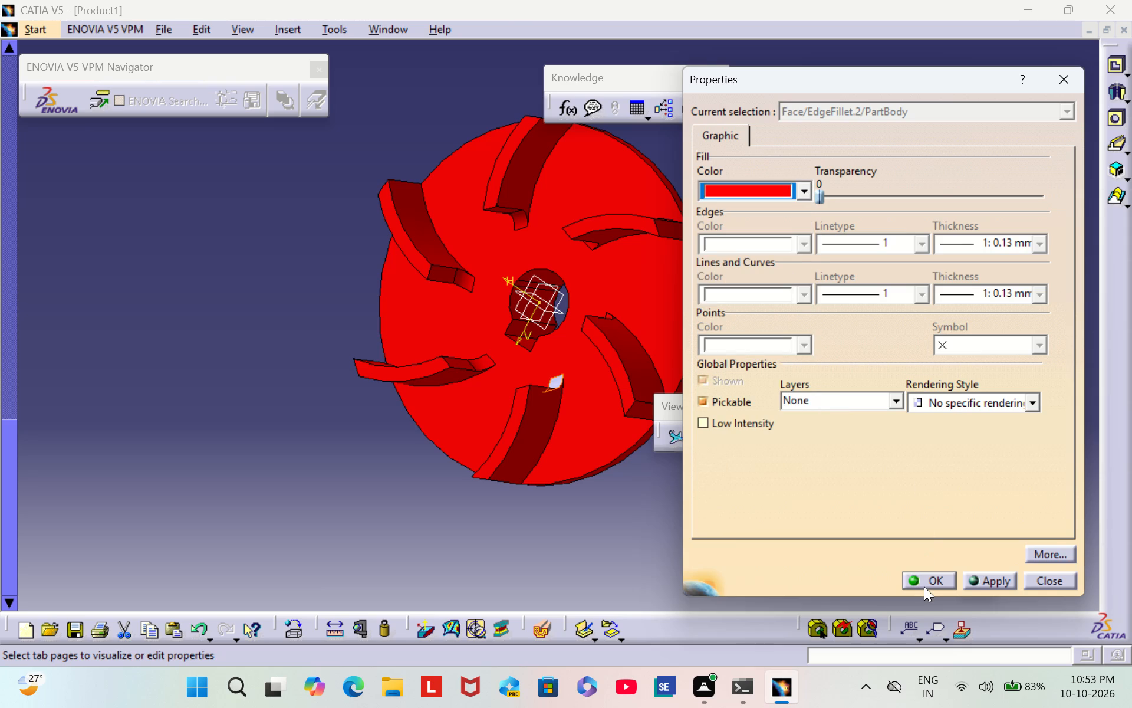
click(924, 586)
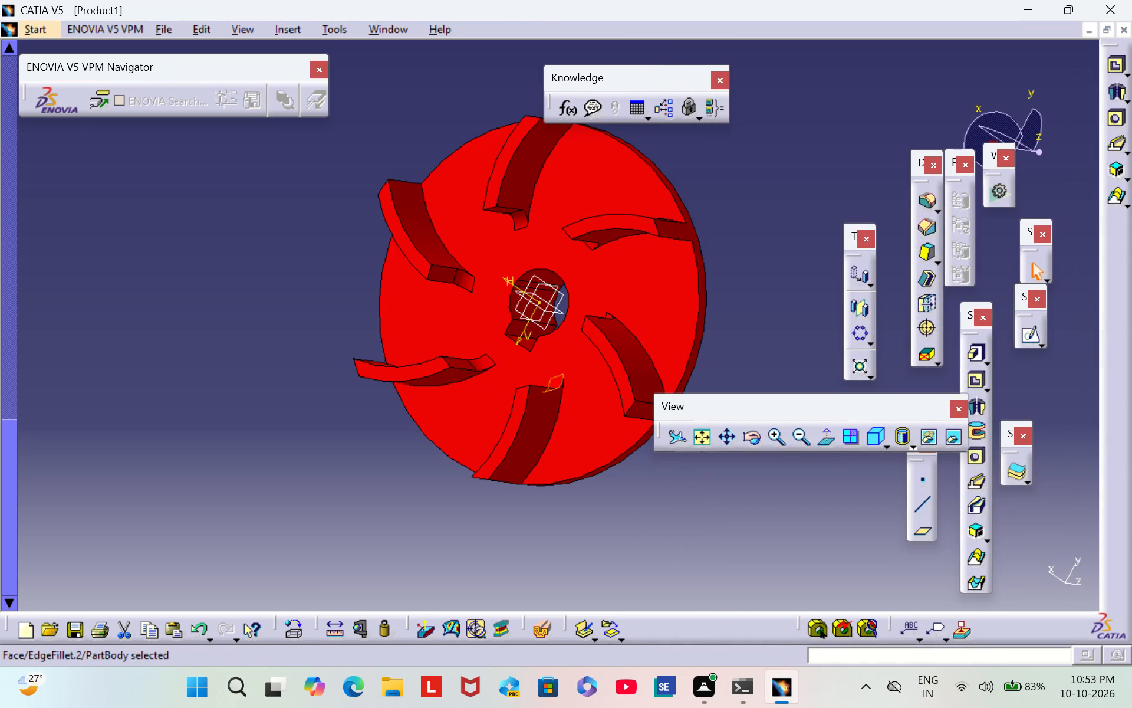
Examine the coloured part from the hub side and the vane side for any faces left uncoloured.
middle_drag(768, 188, 485, 333)
scroll(712, 196, down, 1)
right_drag(700, 199, 485, 333)
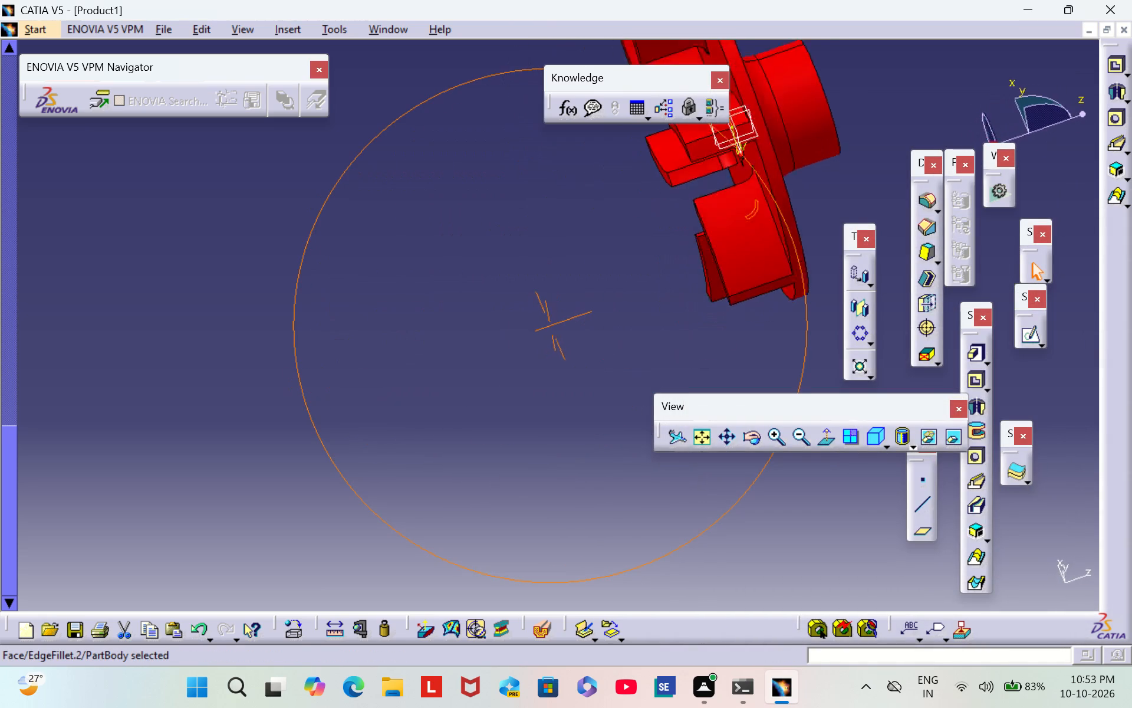
middle_drag(485, 333, 197, 352)
right_drag(485, 333, 197, 352)
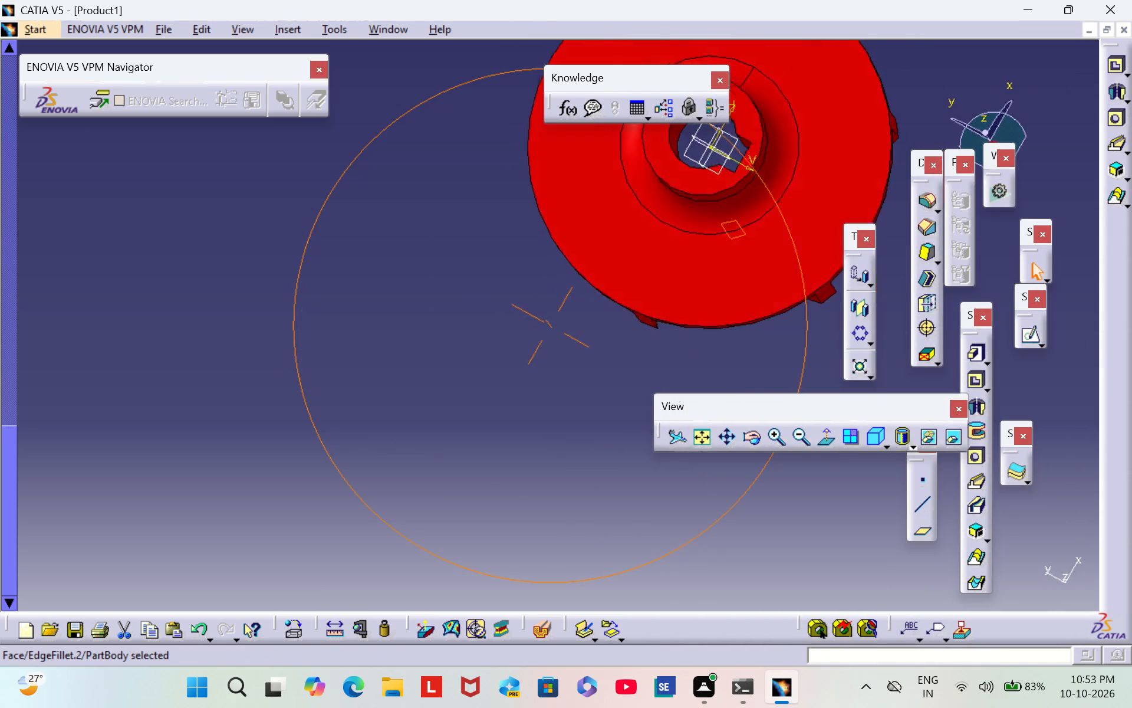
middle_drag(197, 352, 785, 197)
right_drag(197, 352, 585, 303)
middle_drag(634, 275, 585, 303)
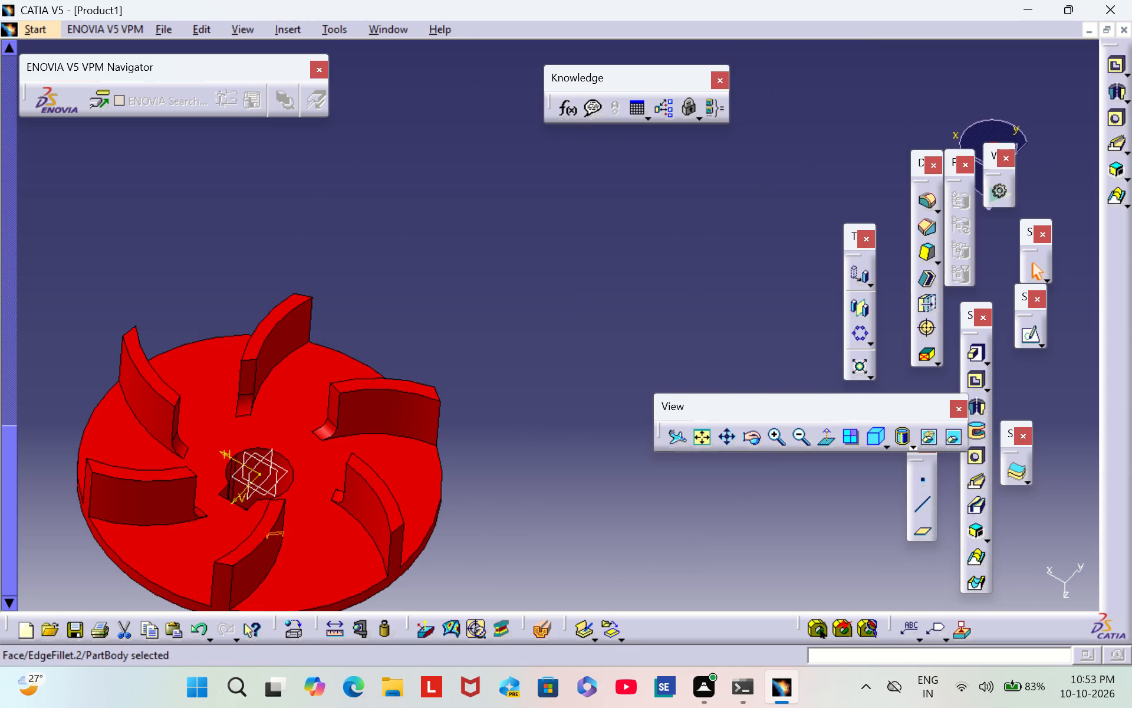
middle_drag(353, 303, 488, 192)
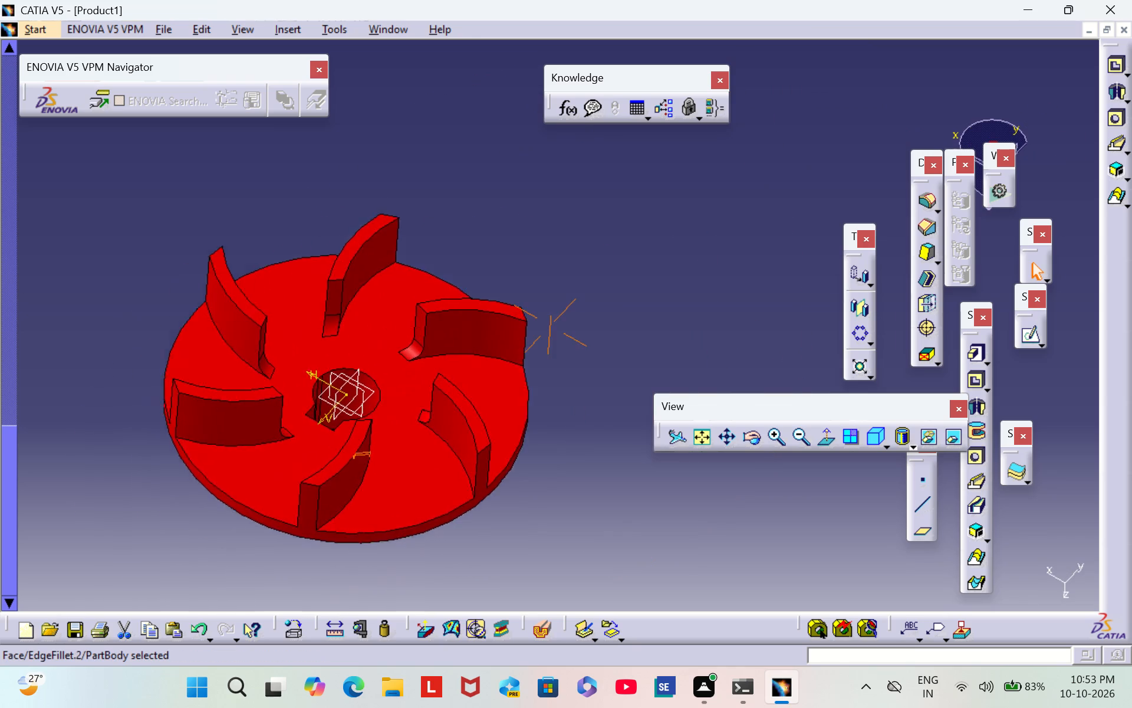
middle_drag(488, 192, 549, 155)
scroll(588, 150, down, 1)
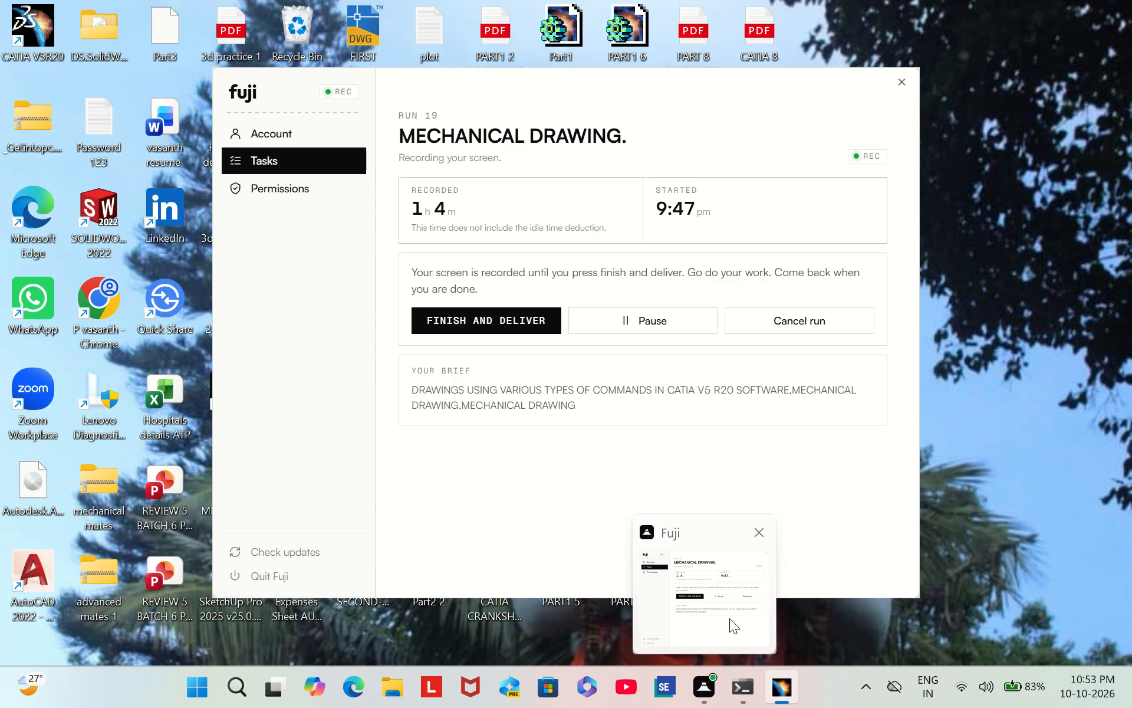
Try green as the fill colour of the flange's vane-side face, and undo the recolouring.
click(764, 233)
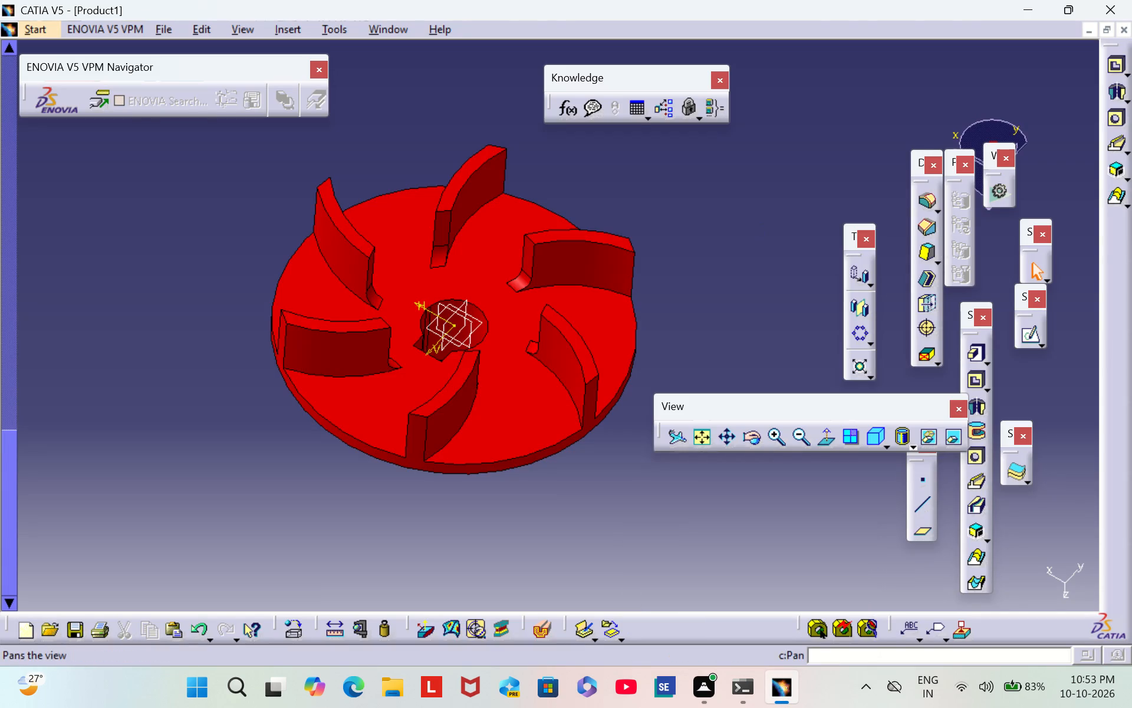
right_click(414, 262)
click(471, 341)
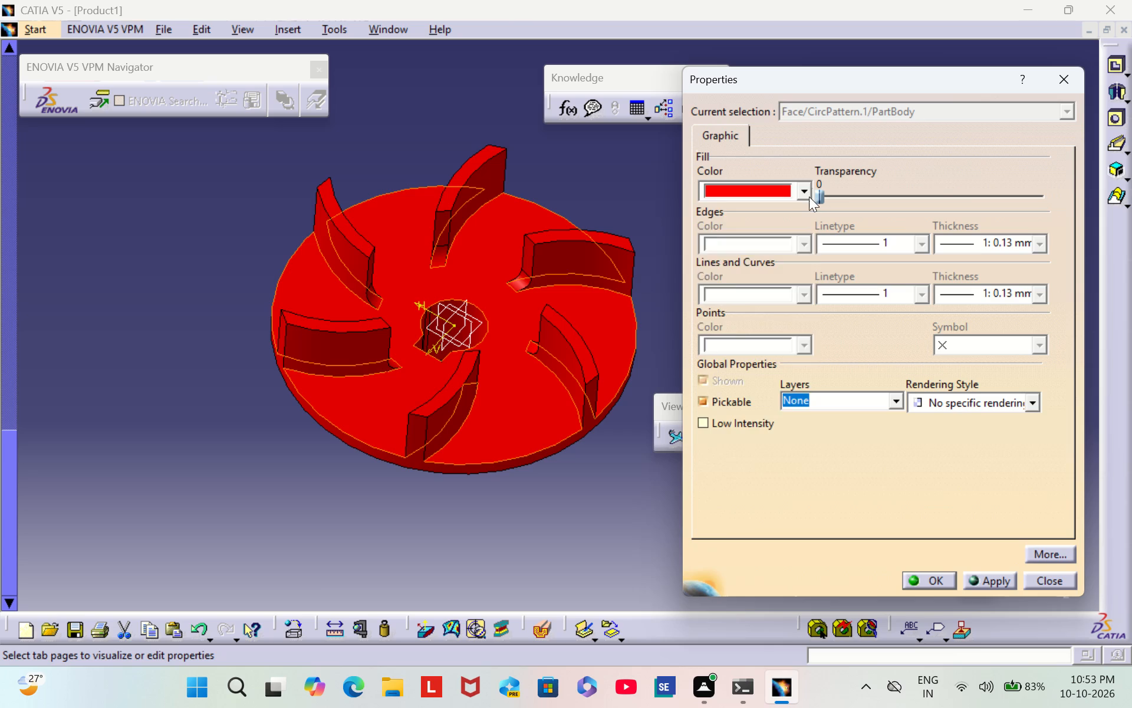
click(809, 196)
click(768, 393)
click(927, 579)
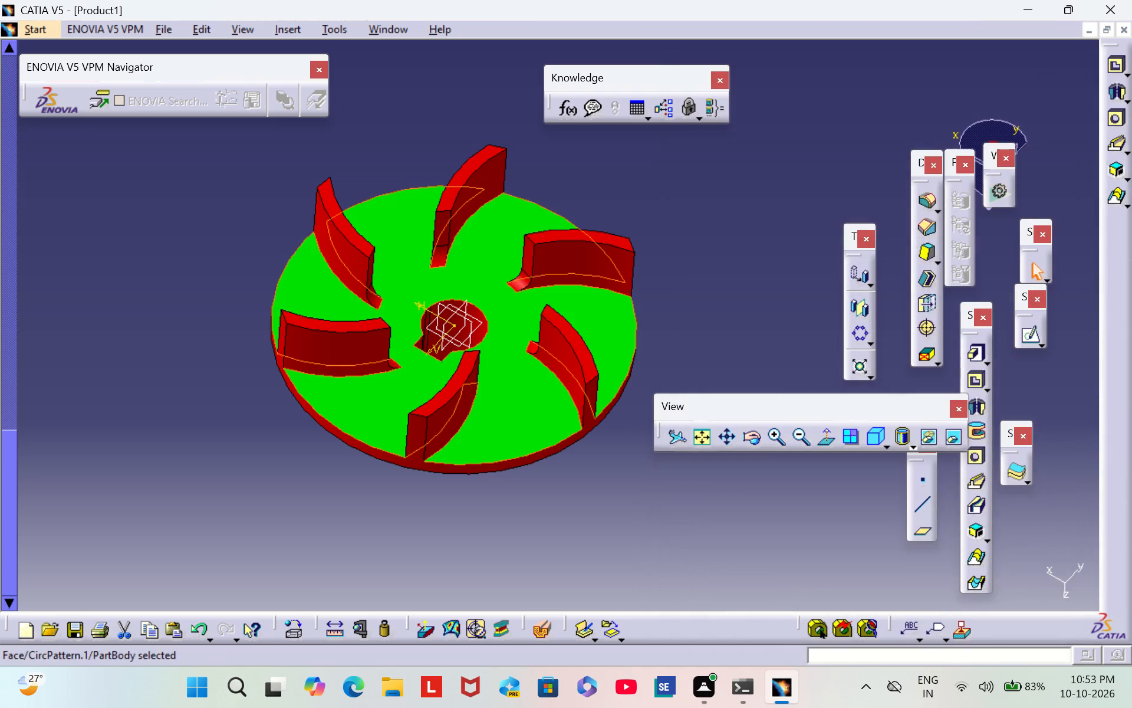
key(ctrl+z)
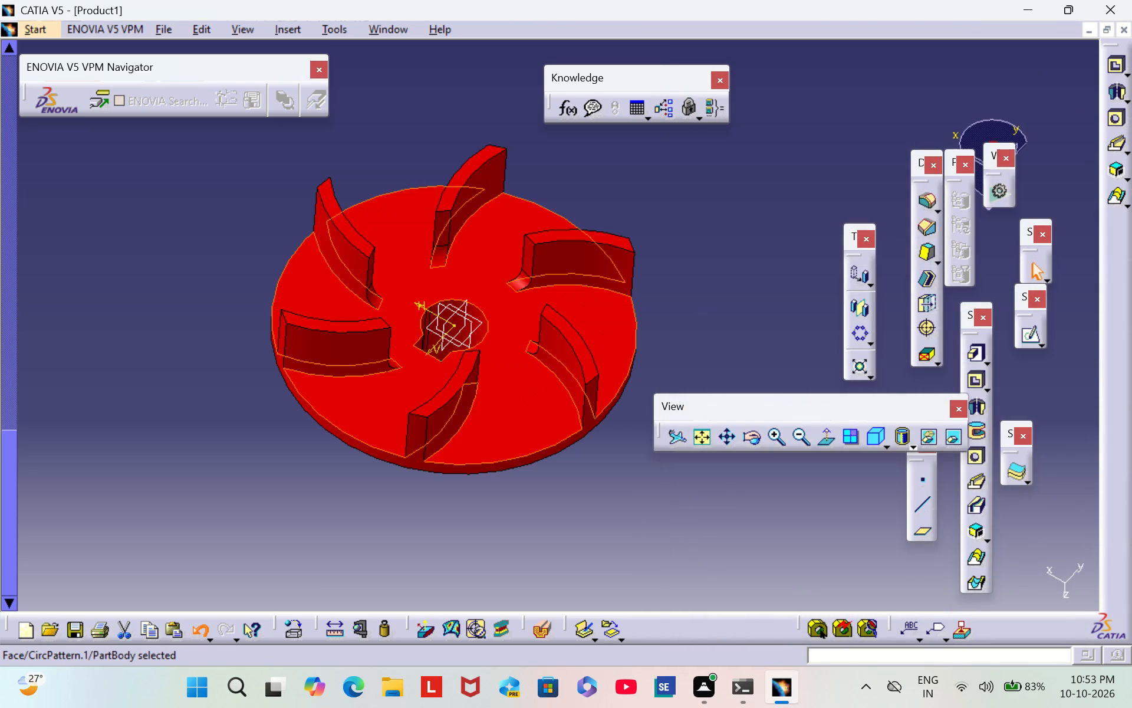
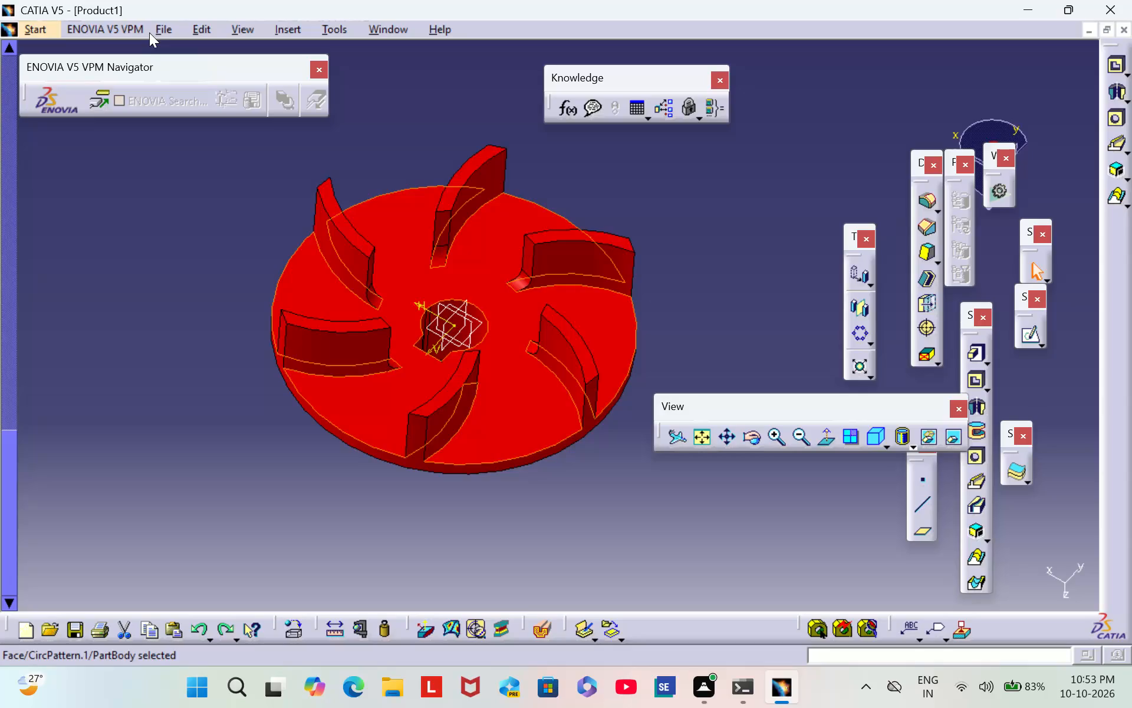
Save the impeller part to the Desktop as a CATPart under the new name CATIA 11, without overwriting the existing Part1 file.
click(163, 26)
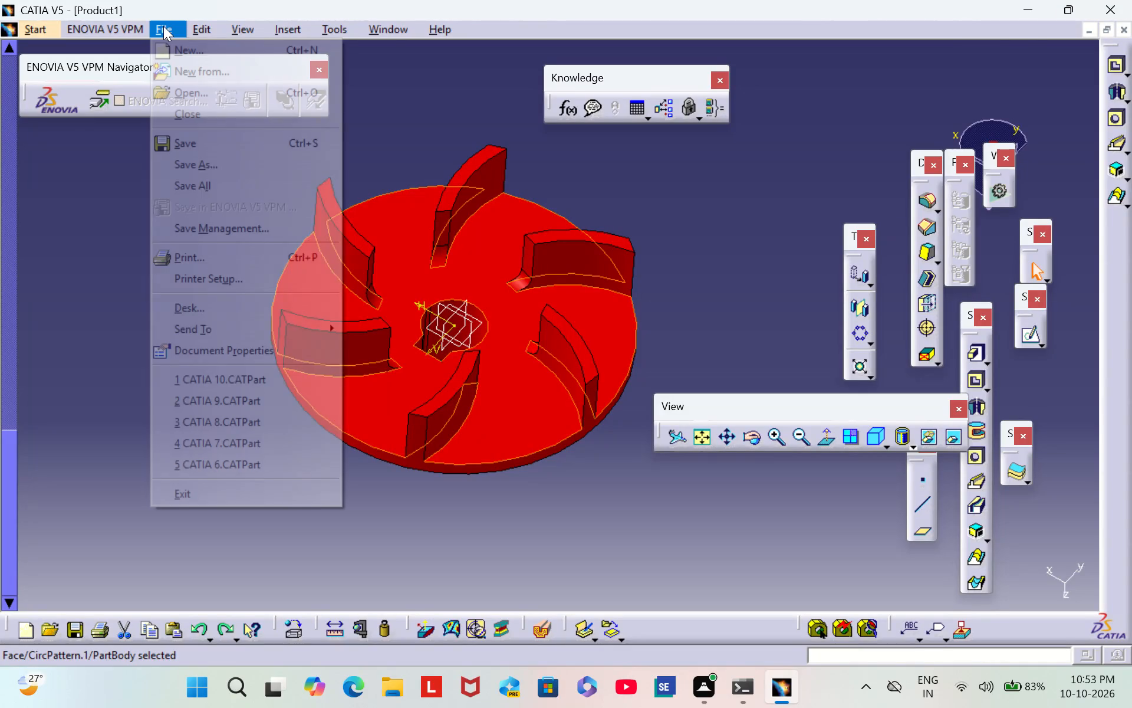
click(221, 162)
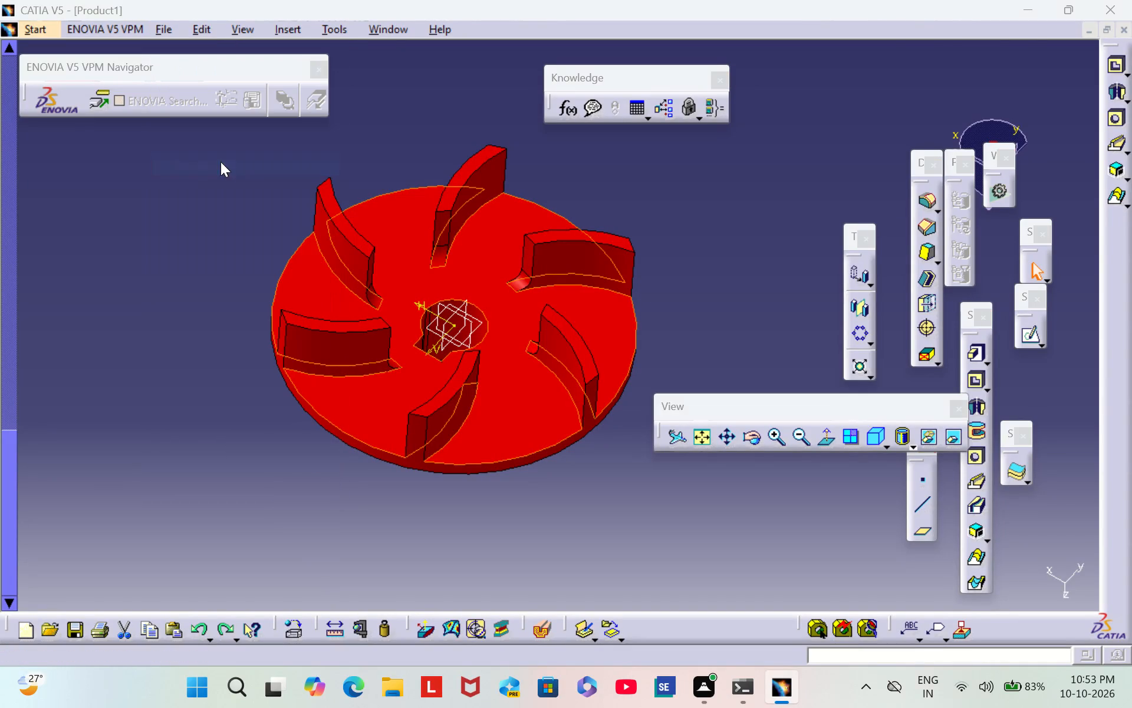
key(Return)
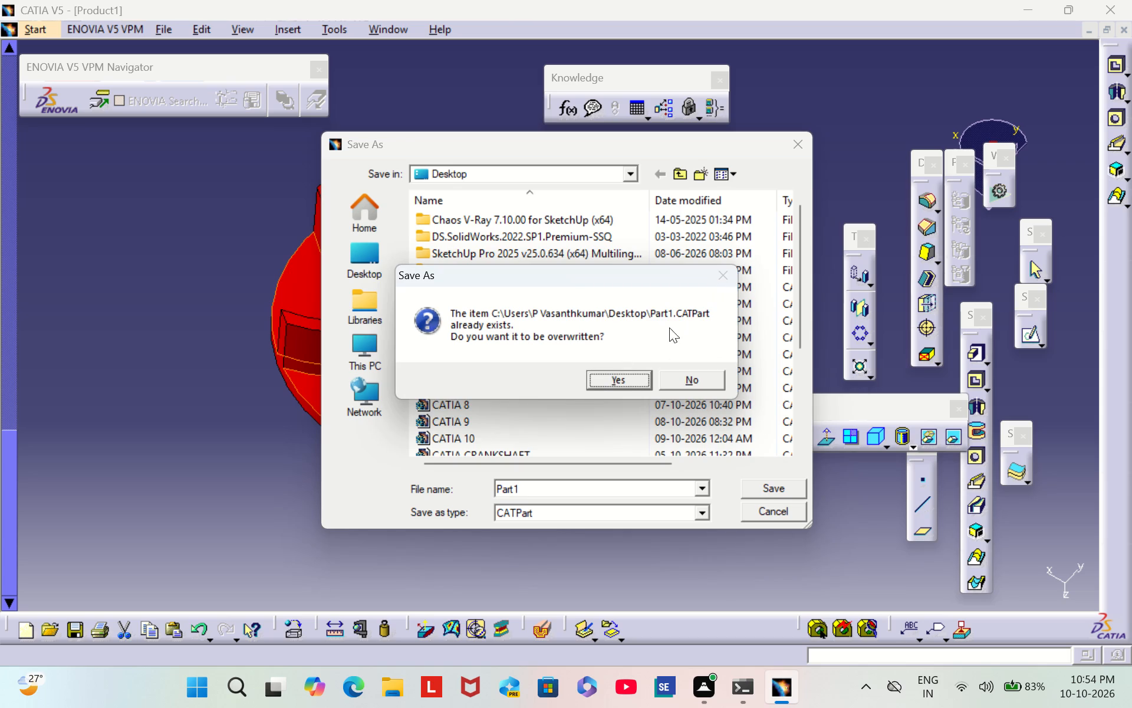
click(552, 488)
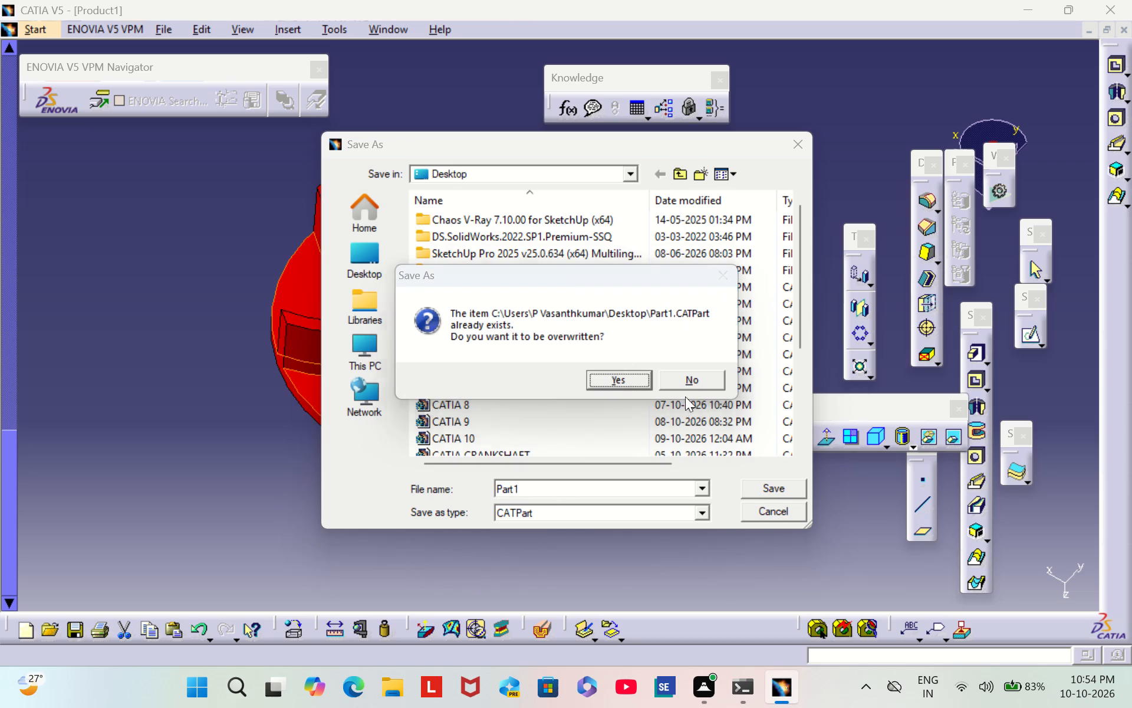
click(687, 385)
click(547, 486)
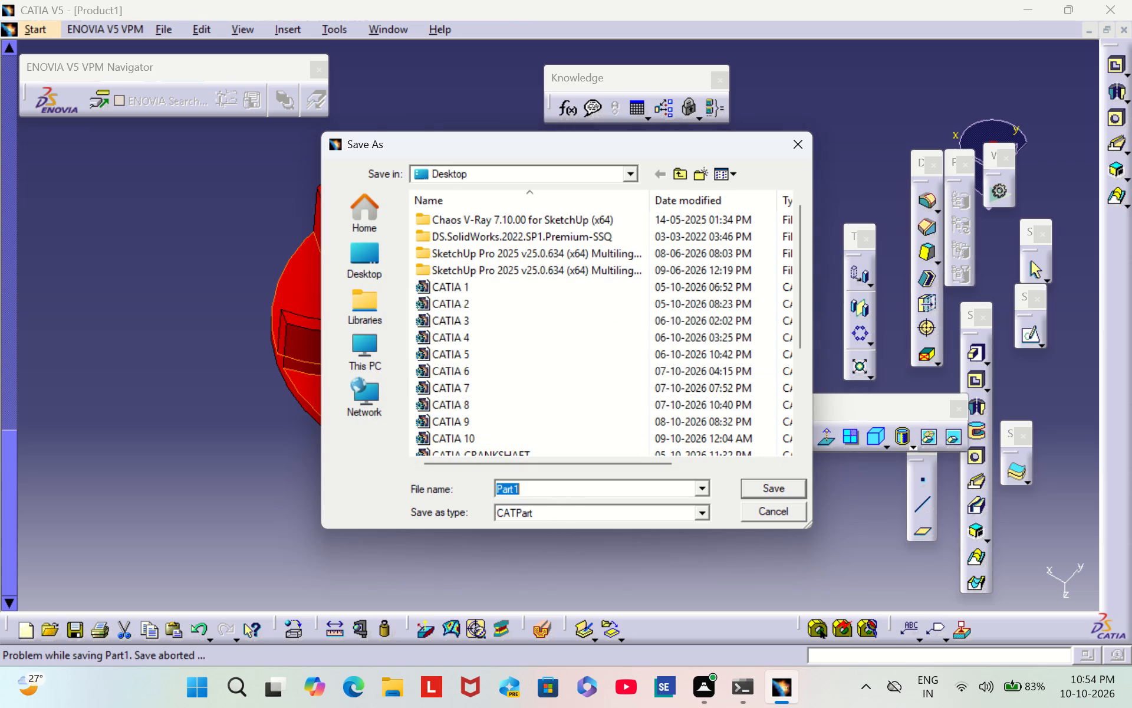
key(BackSpace)
text(CATIA)
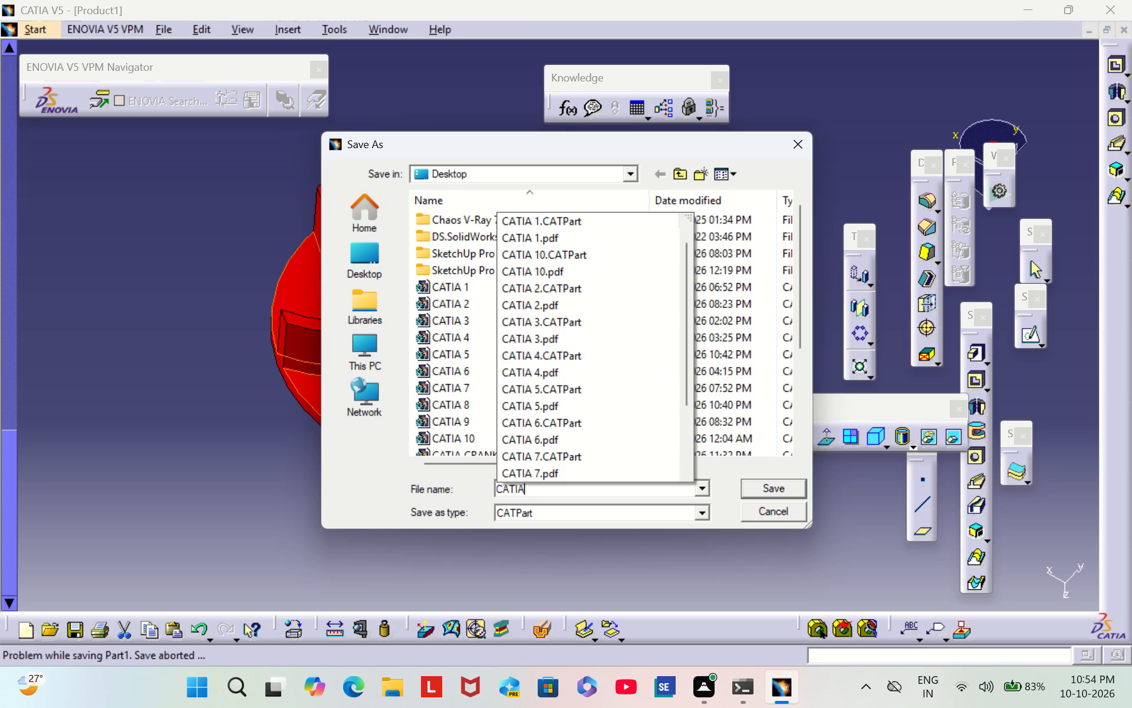
key(space)
scroll(613, 424, down, 6)
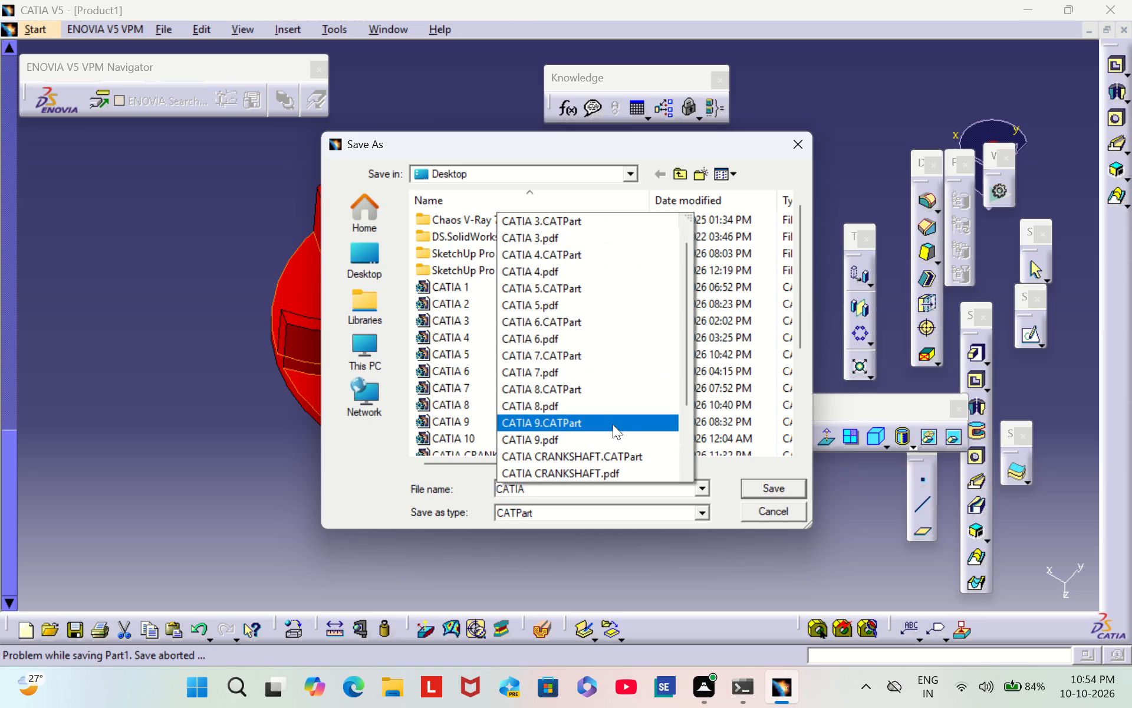
scroll(613, 424, down, 20)
scroll(612, 424, down, 6)
scroll(612, 424, up, 2)
scroll(611, 424, down, 8)
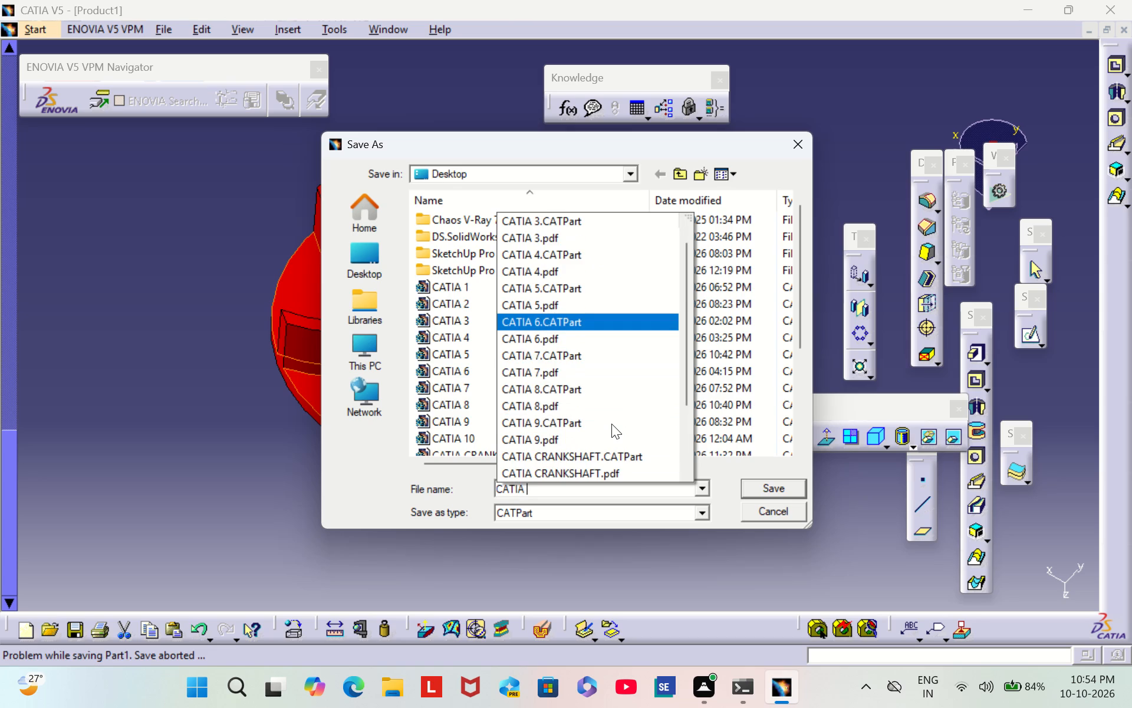
scroll(604, 408, up, 4)
scroll(604, 407, down, 4)
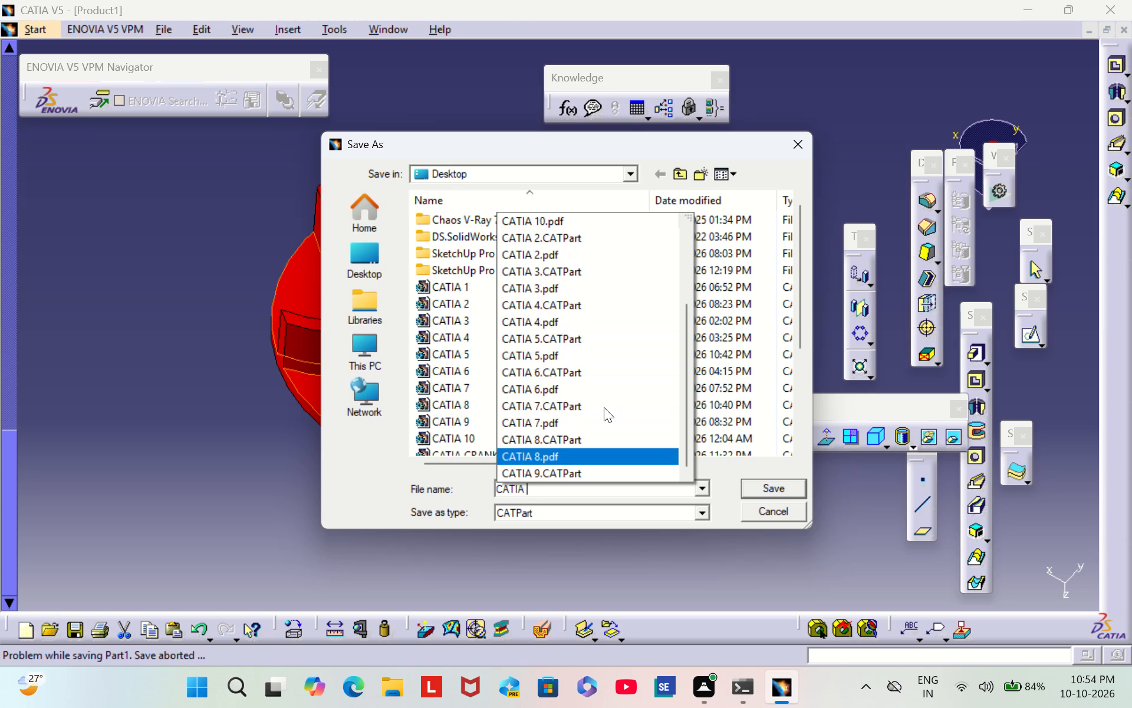
scroll(604, 407, down, 3)
text(11)
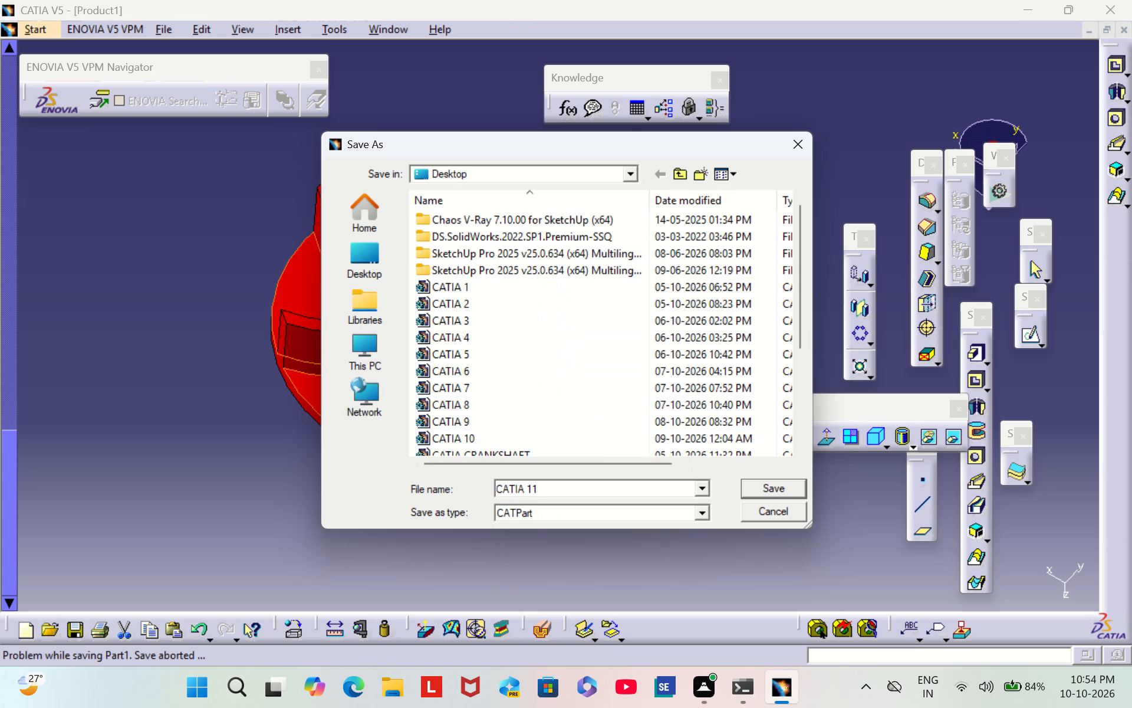
click(766, 484)
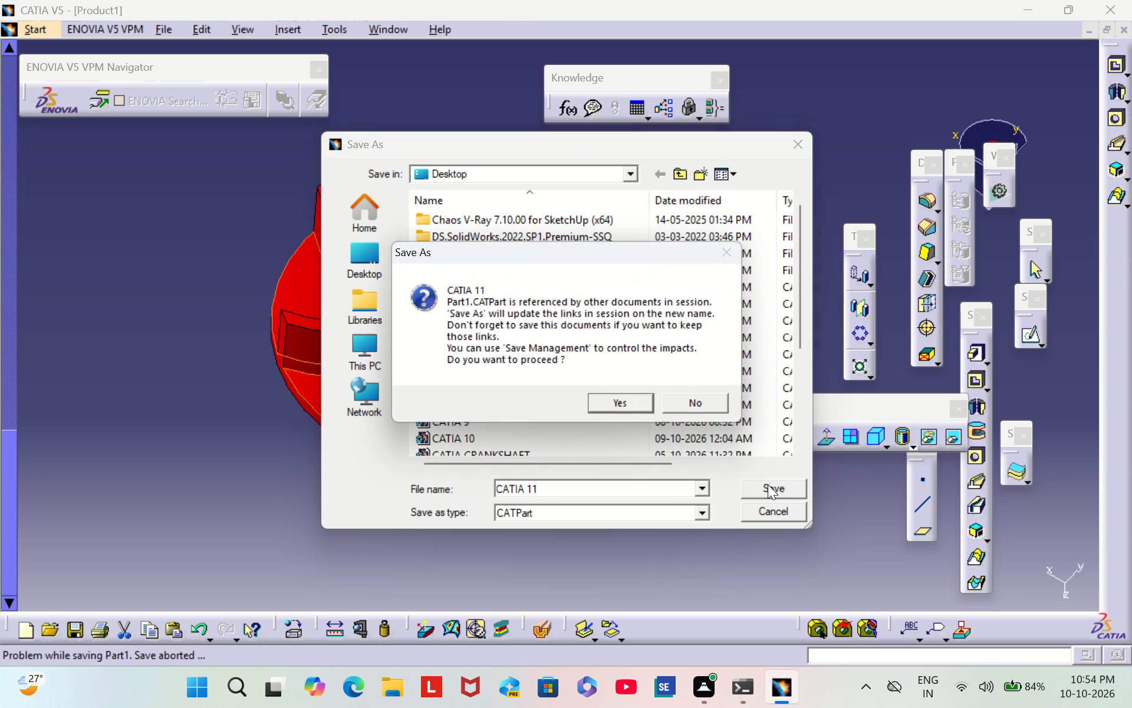
click(617, 408)
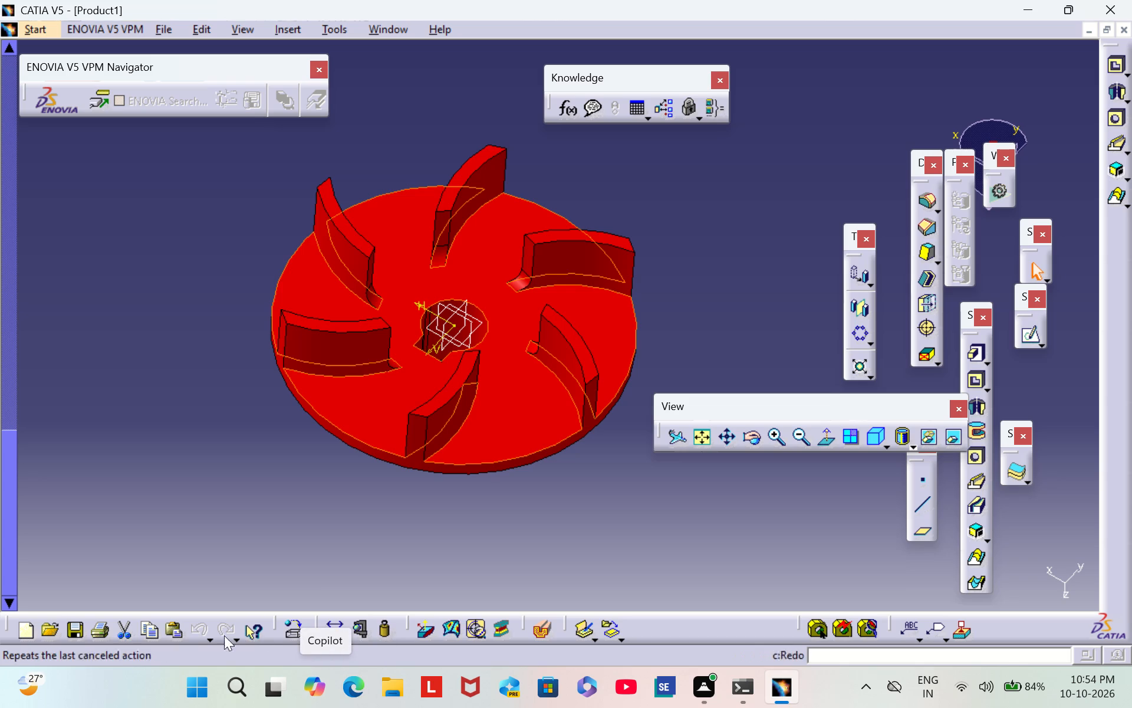
Print the impeller view to a PDF document named CATIA 11 on the Desktop.
click(107, 635)
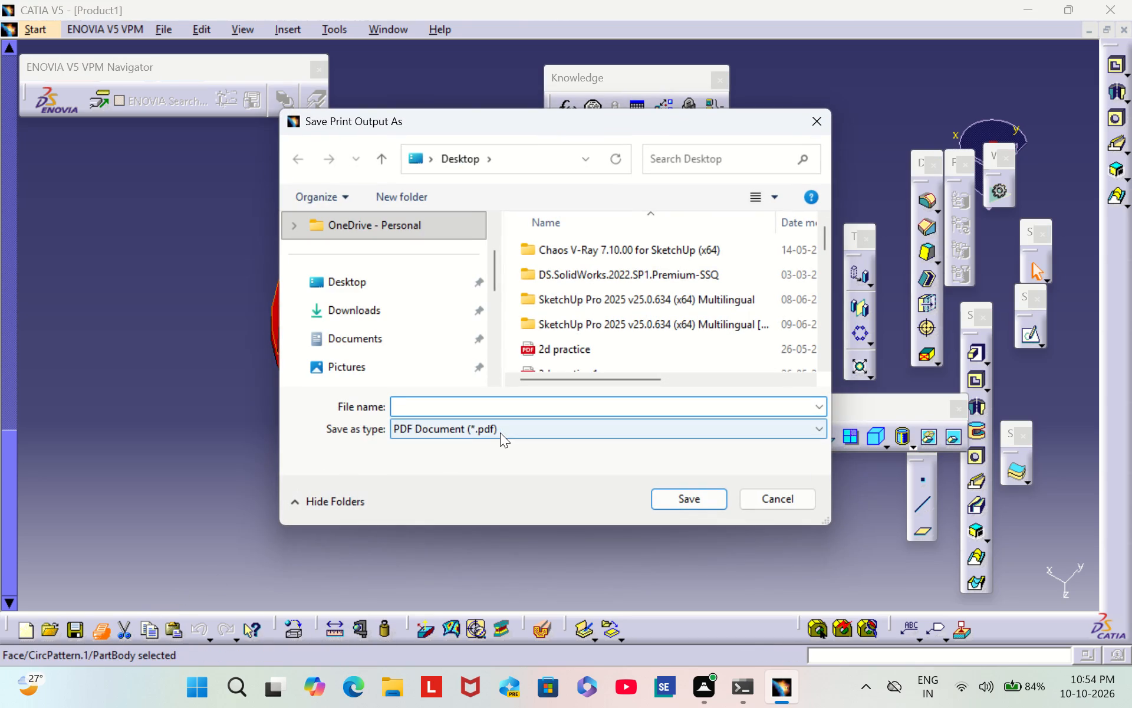
text(CATIA)
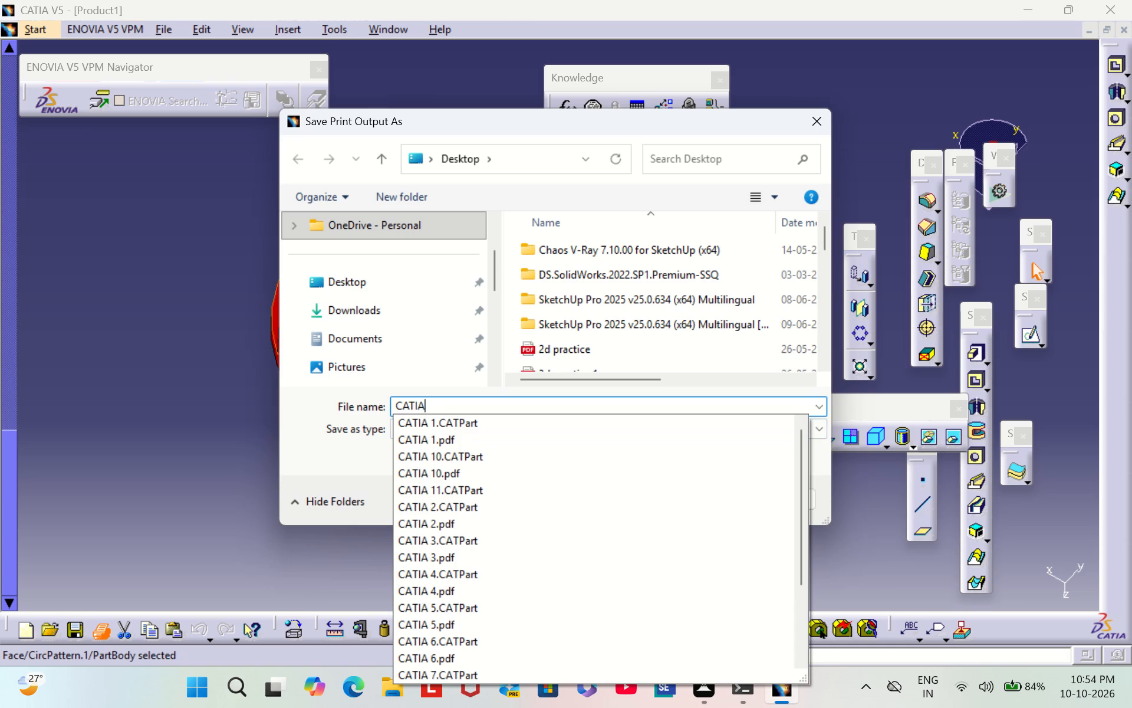
key(space)
text(11)
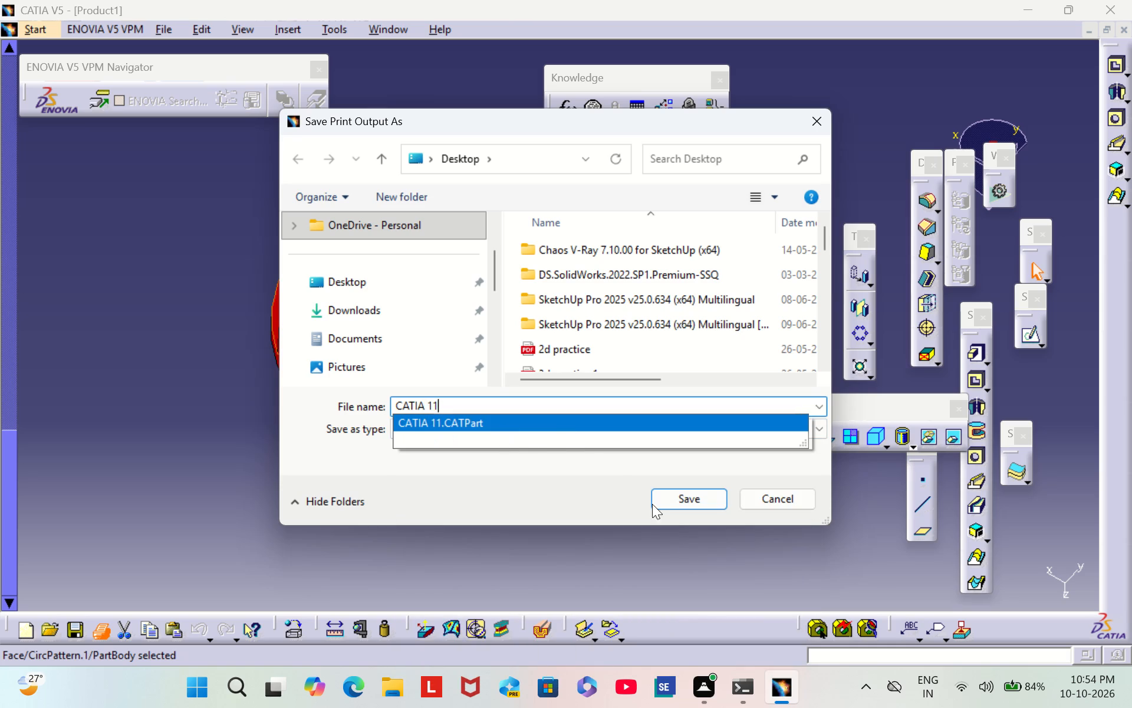
click(677, 505)
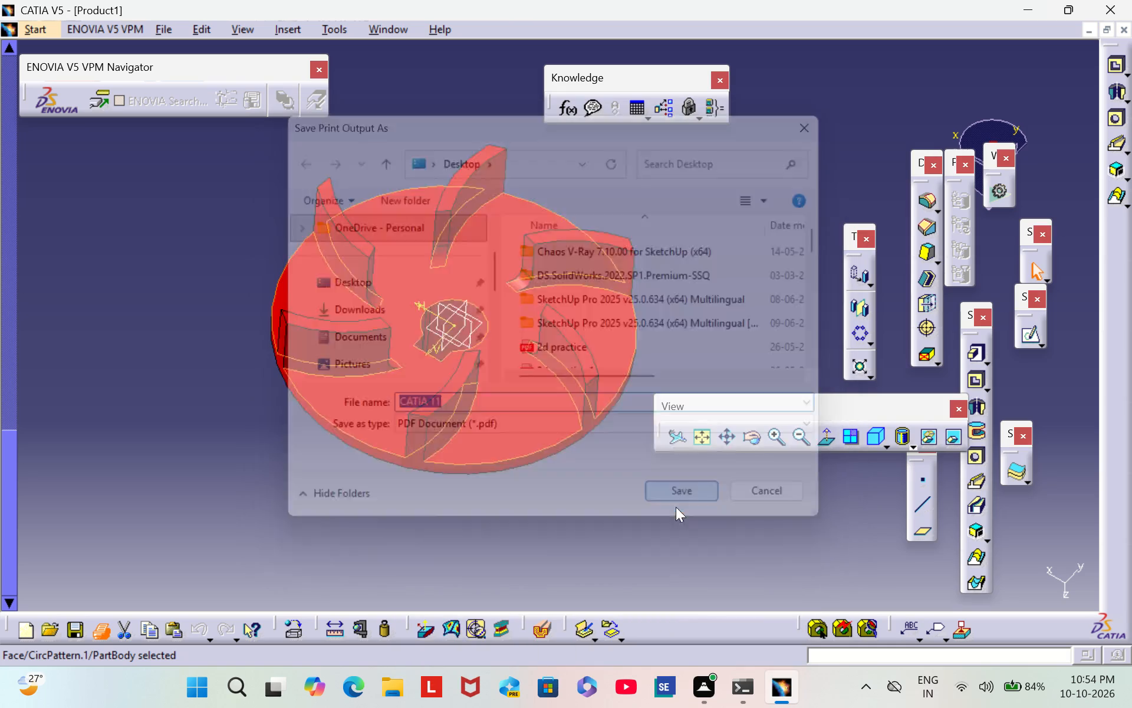